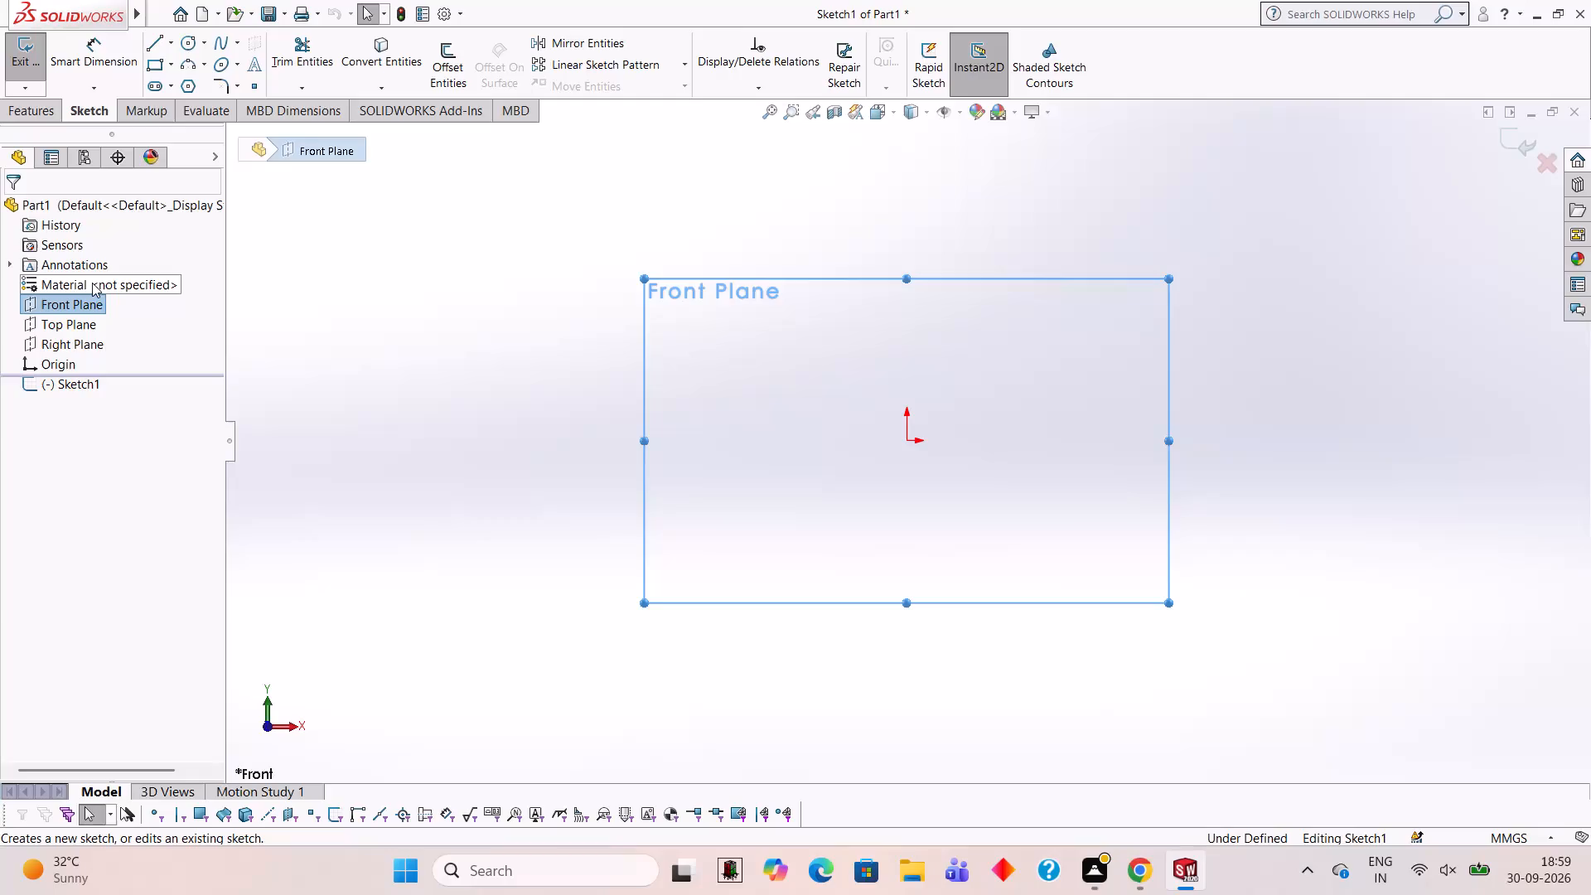
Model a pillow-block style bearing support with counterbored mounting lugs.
Sketch a closed rectangle from lines starting at the origin, 35 mm wide and 40 mm high.
left_click(736, 383)
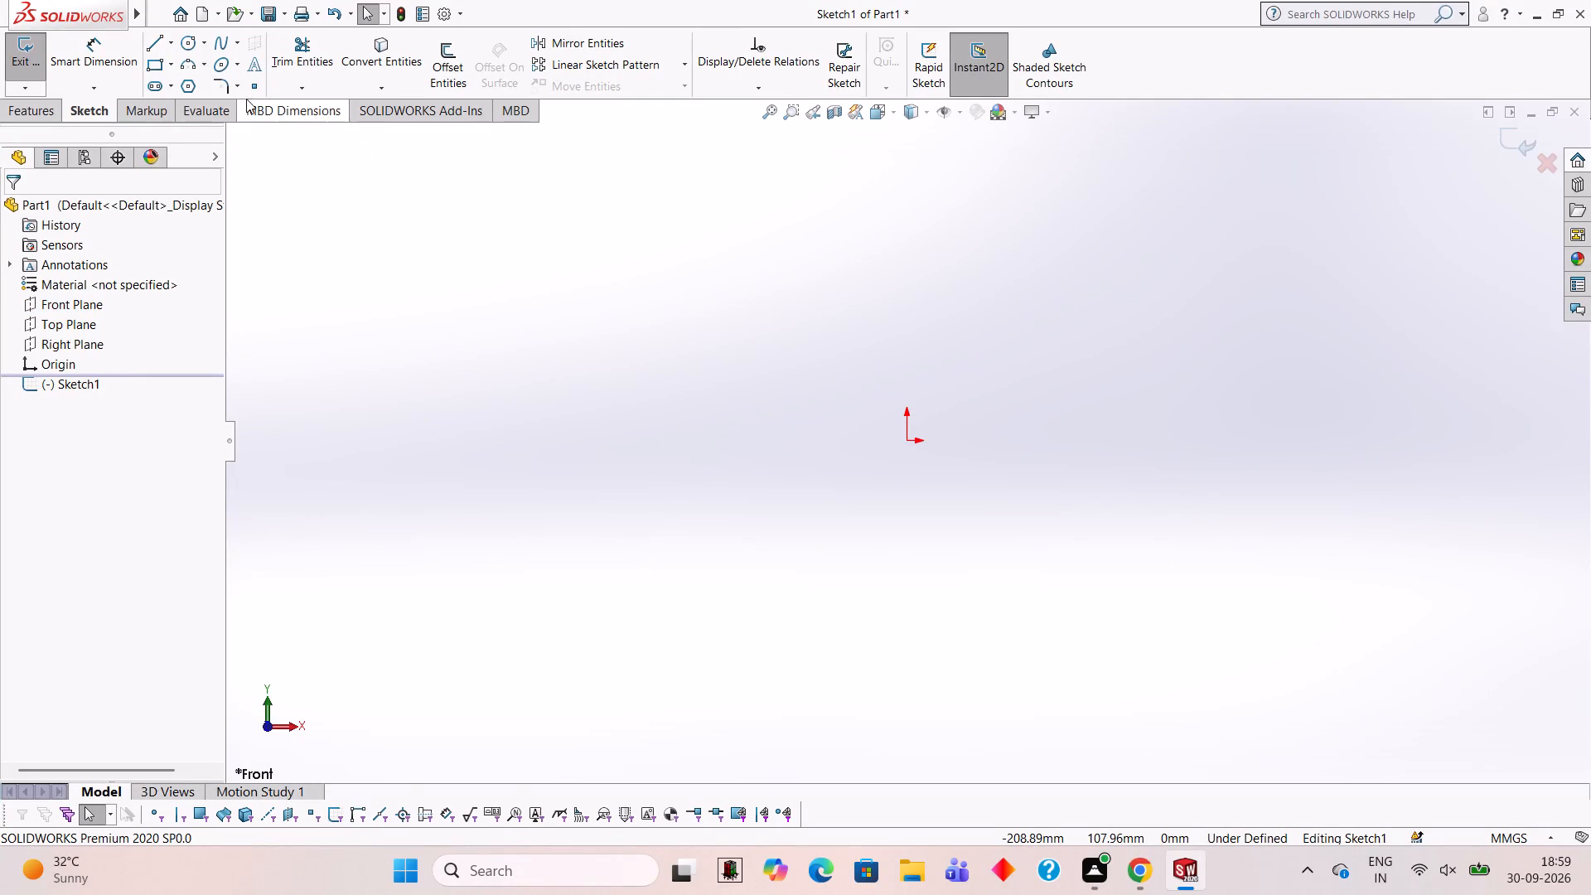
left_click(156, 46)
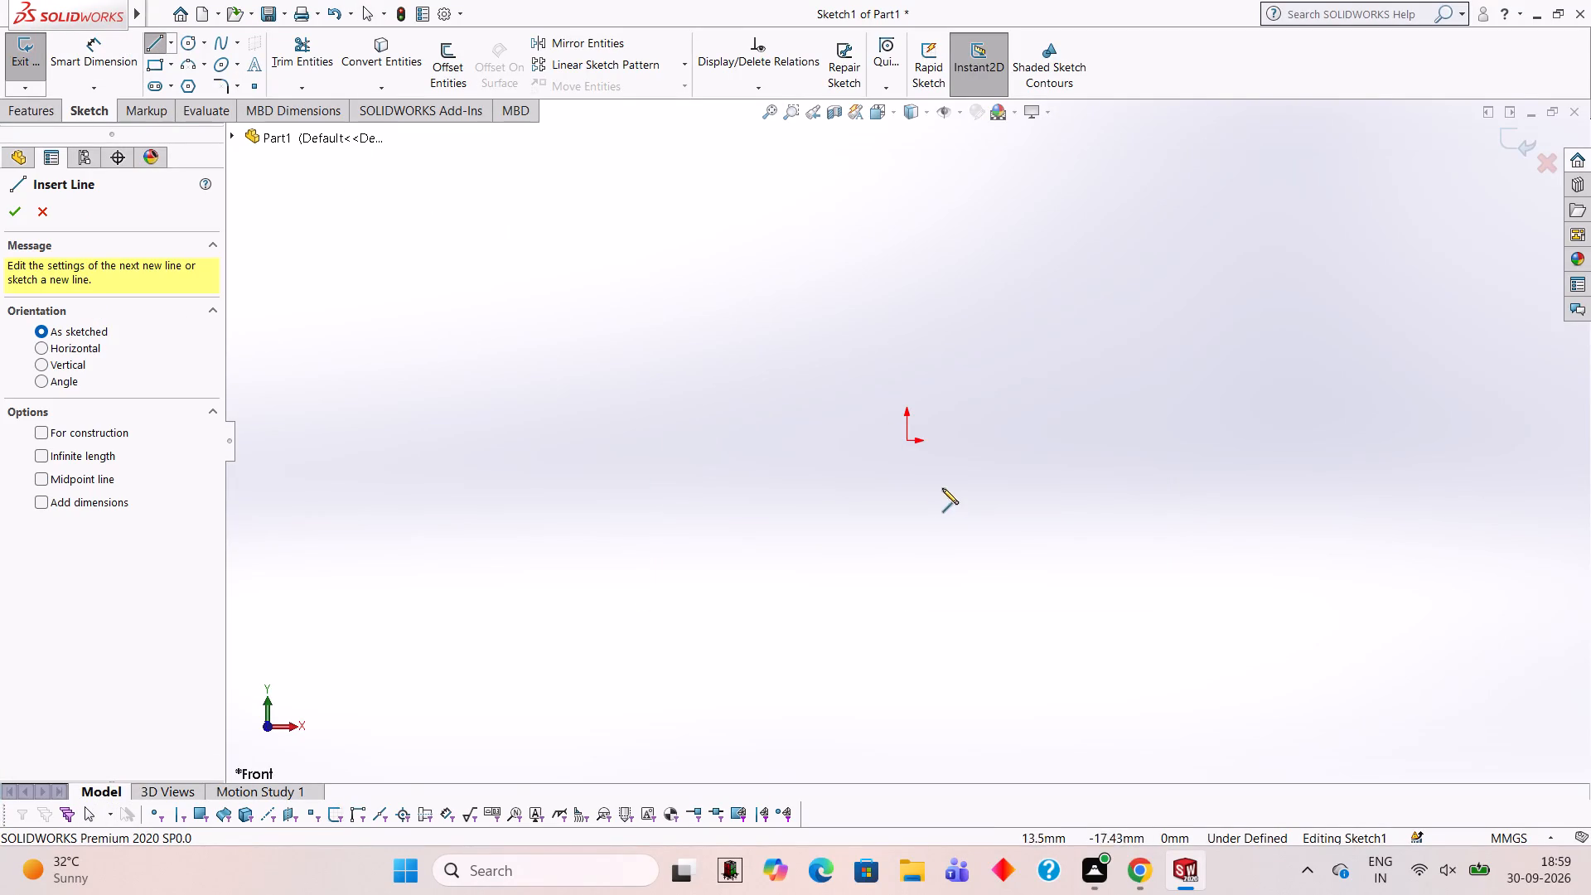
left_click(907, 440)
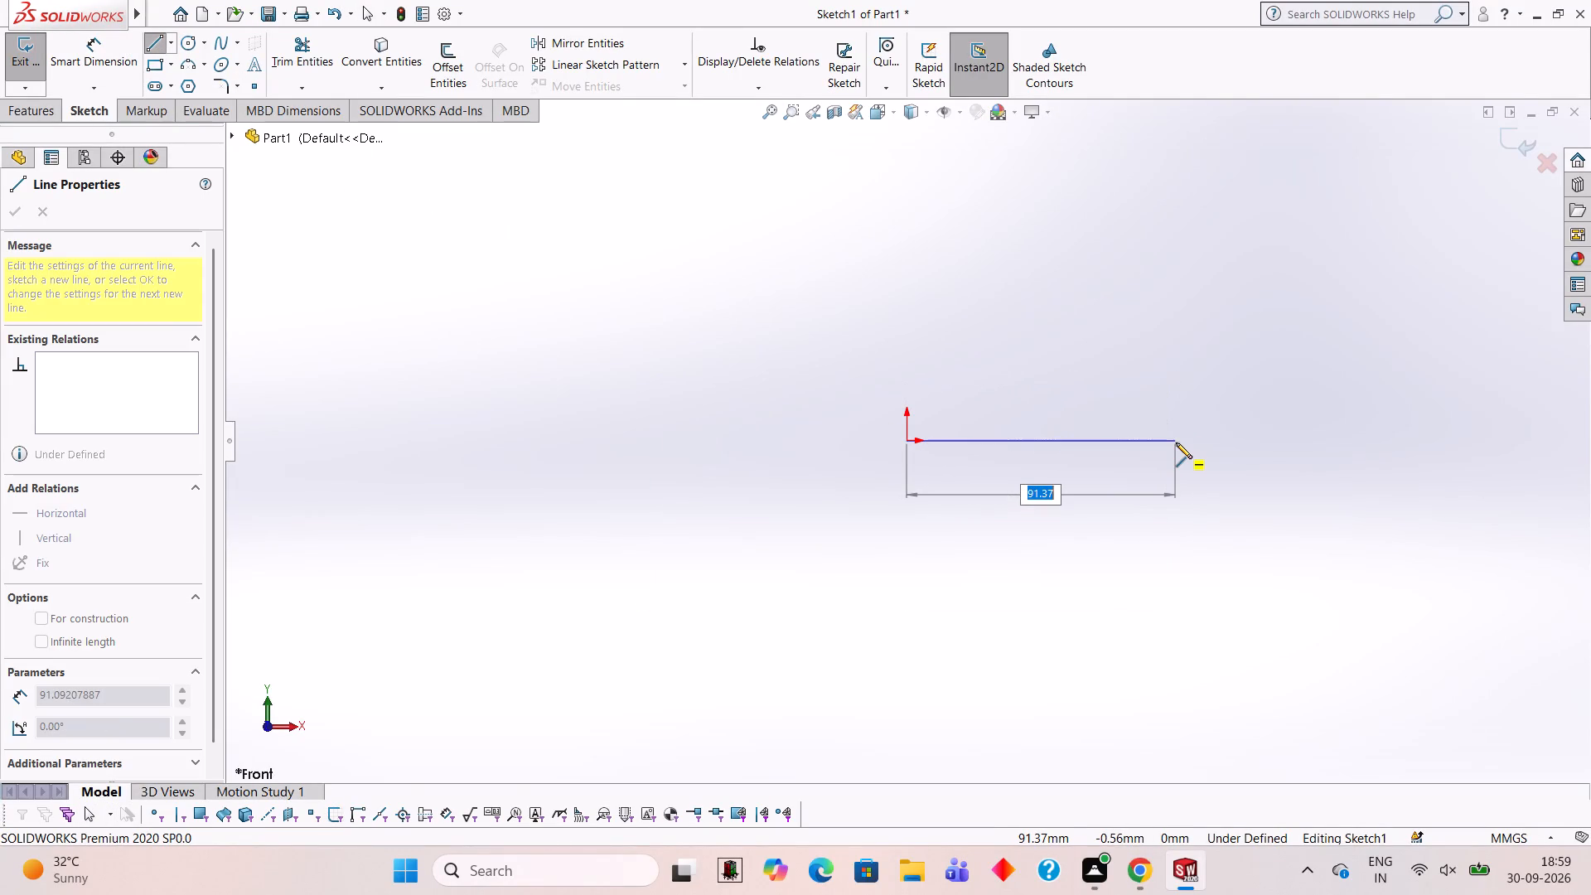
type("35")
key("Return")
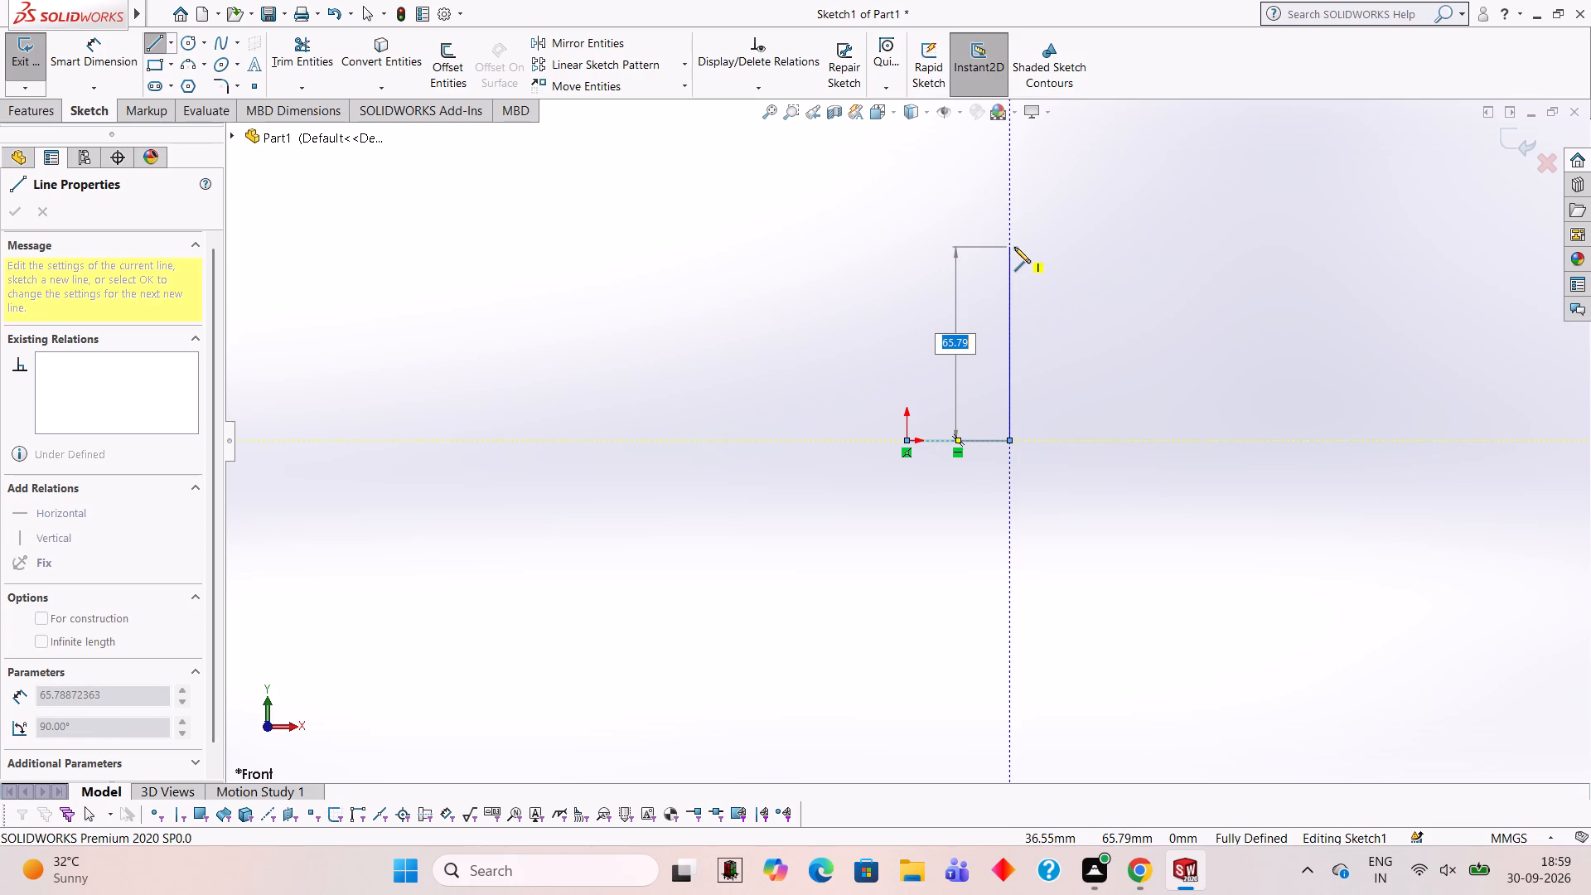
type("40")
key("Return")
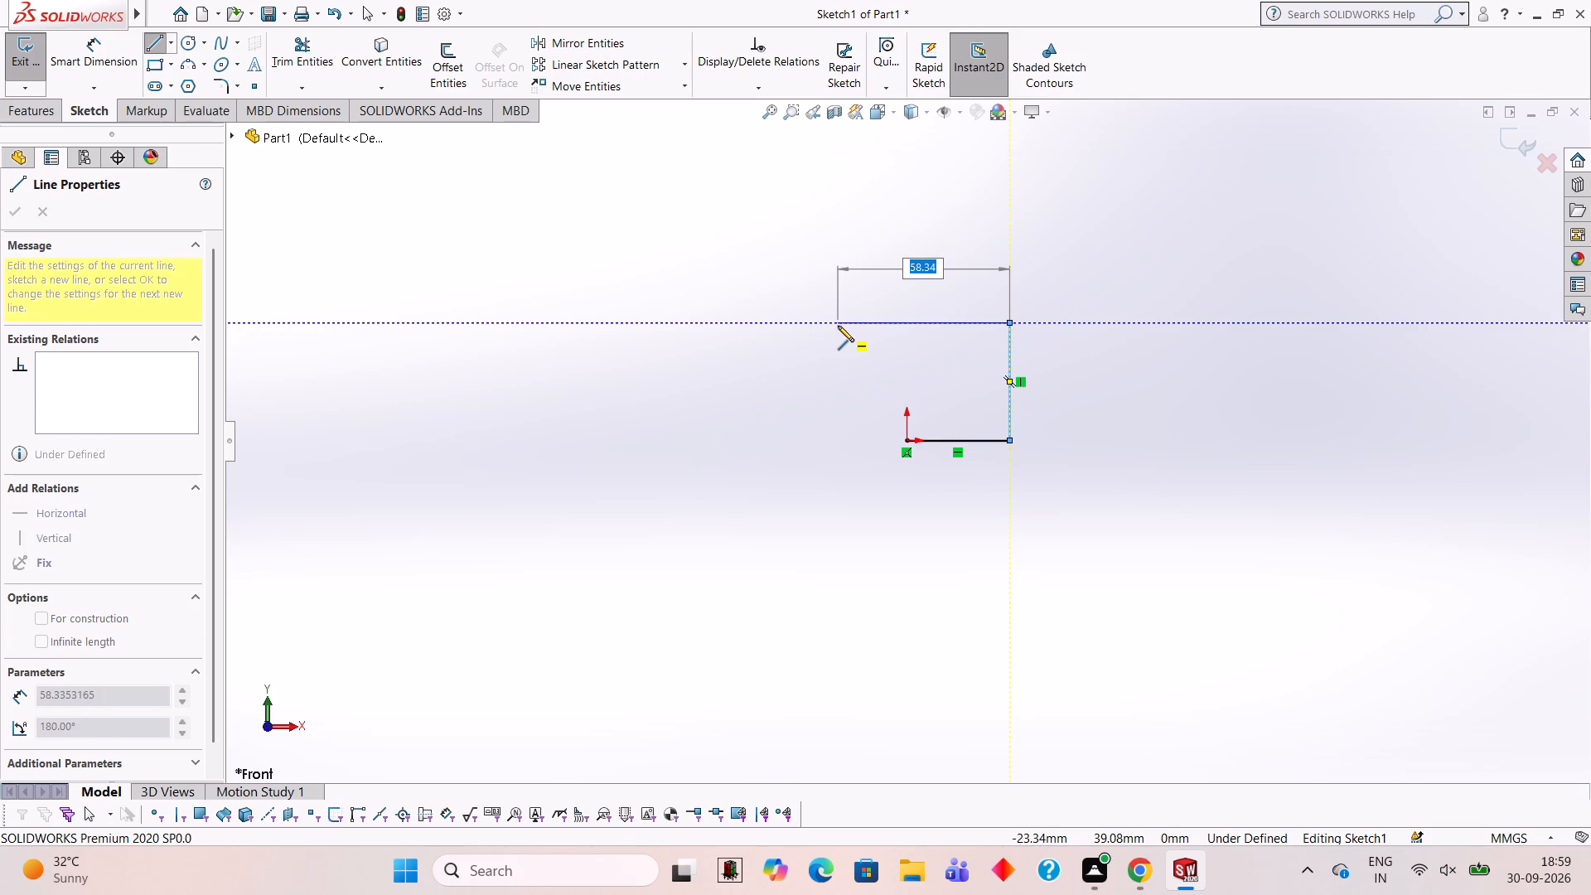
type("35")
key("Return")
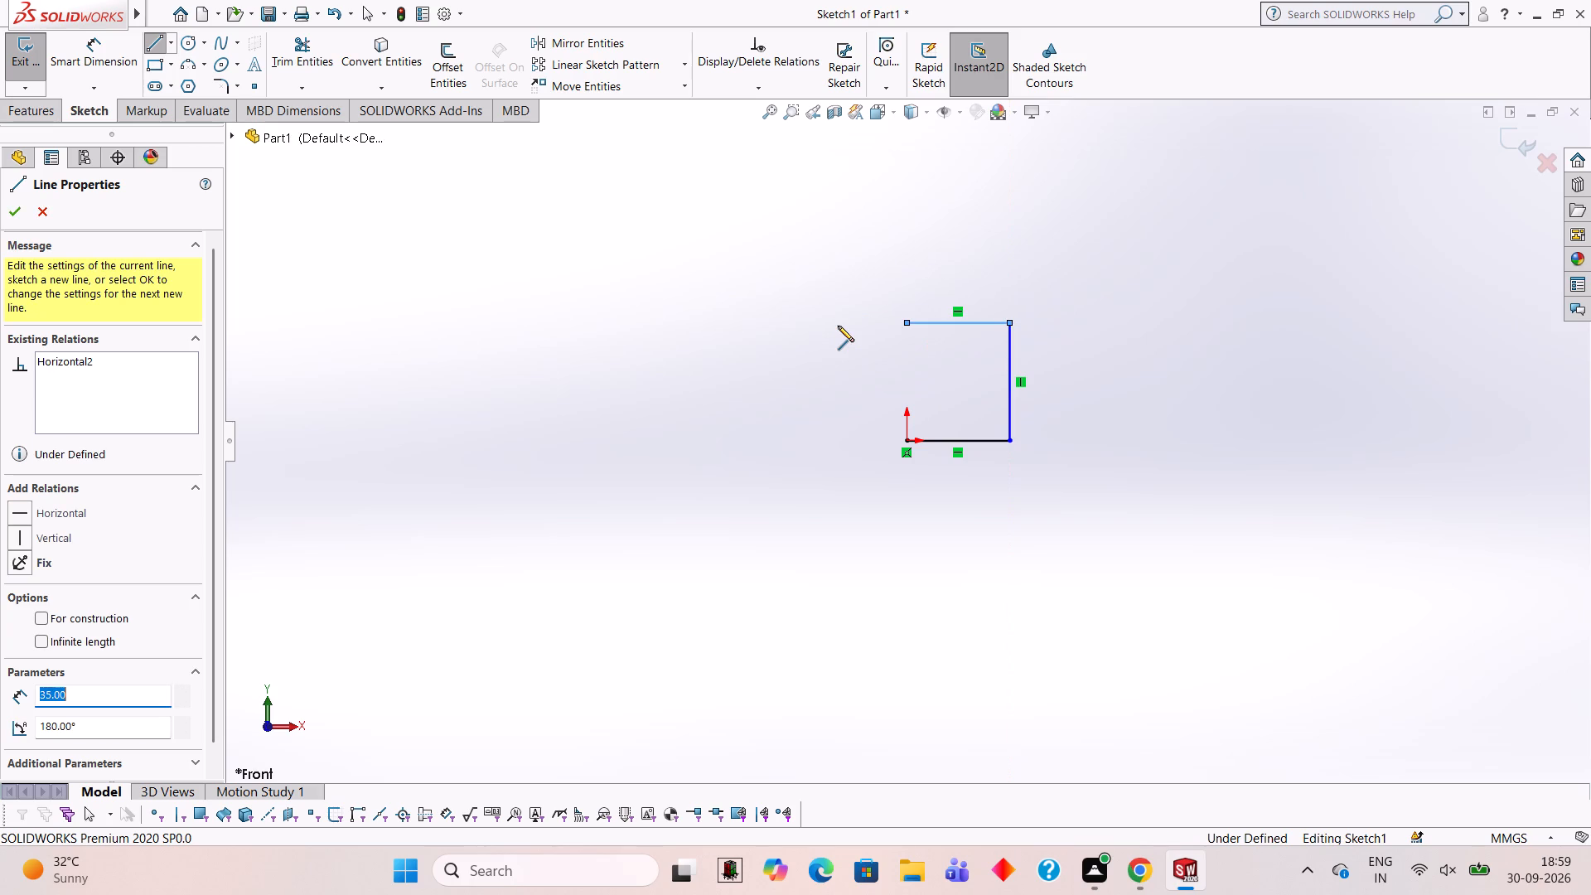
left_click(905, 441)
Draw 5 mm lines along both edges from the rectangle's upper-left corner and join their ends with a diagonal chamfer line.
scroll(1072, 277, "up", 1)
scroll(1072, 276, "down", 3)
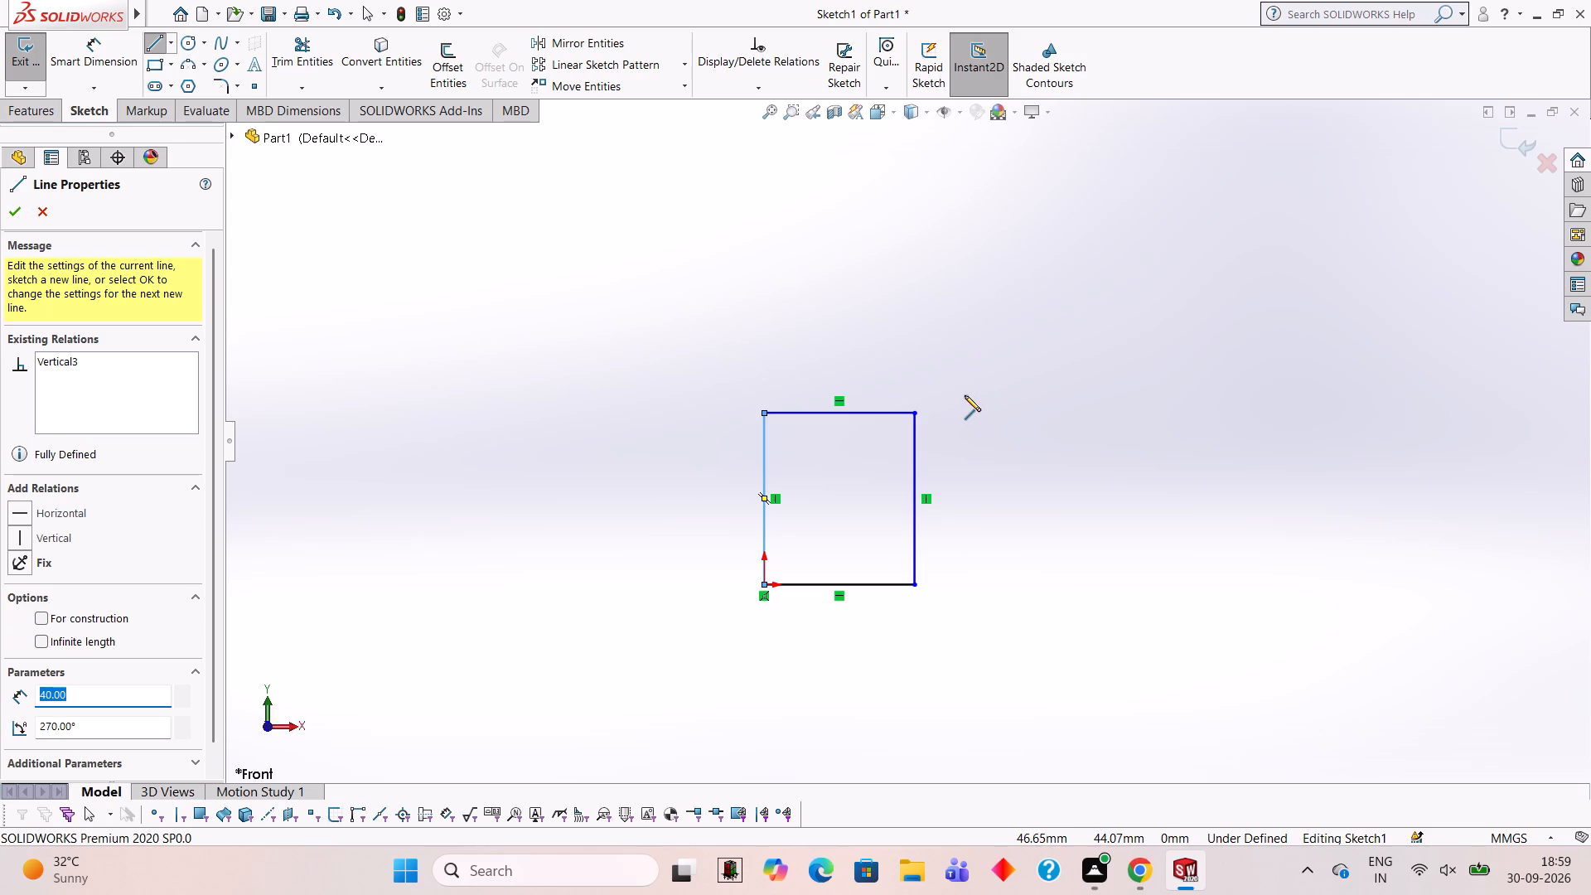
scroll(905, 351, "down", 1)
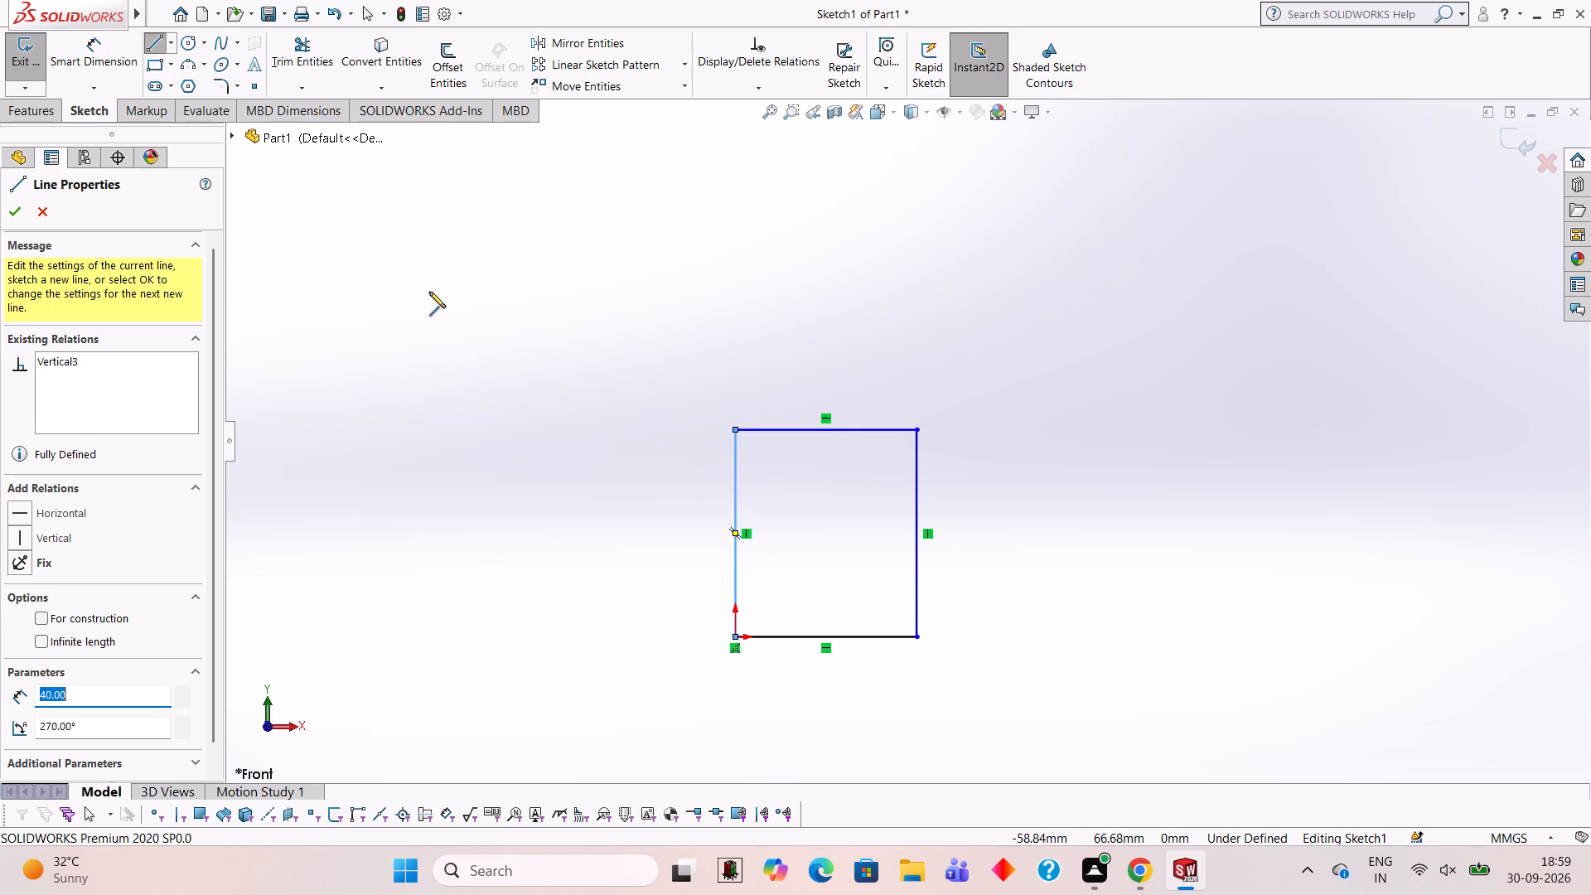
left_click(733, 428)
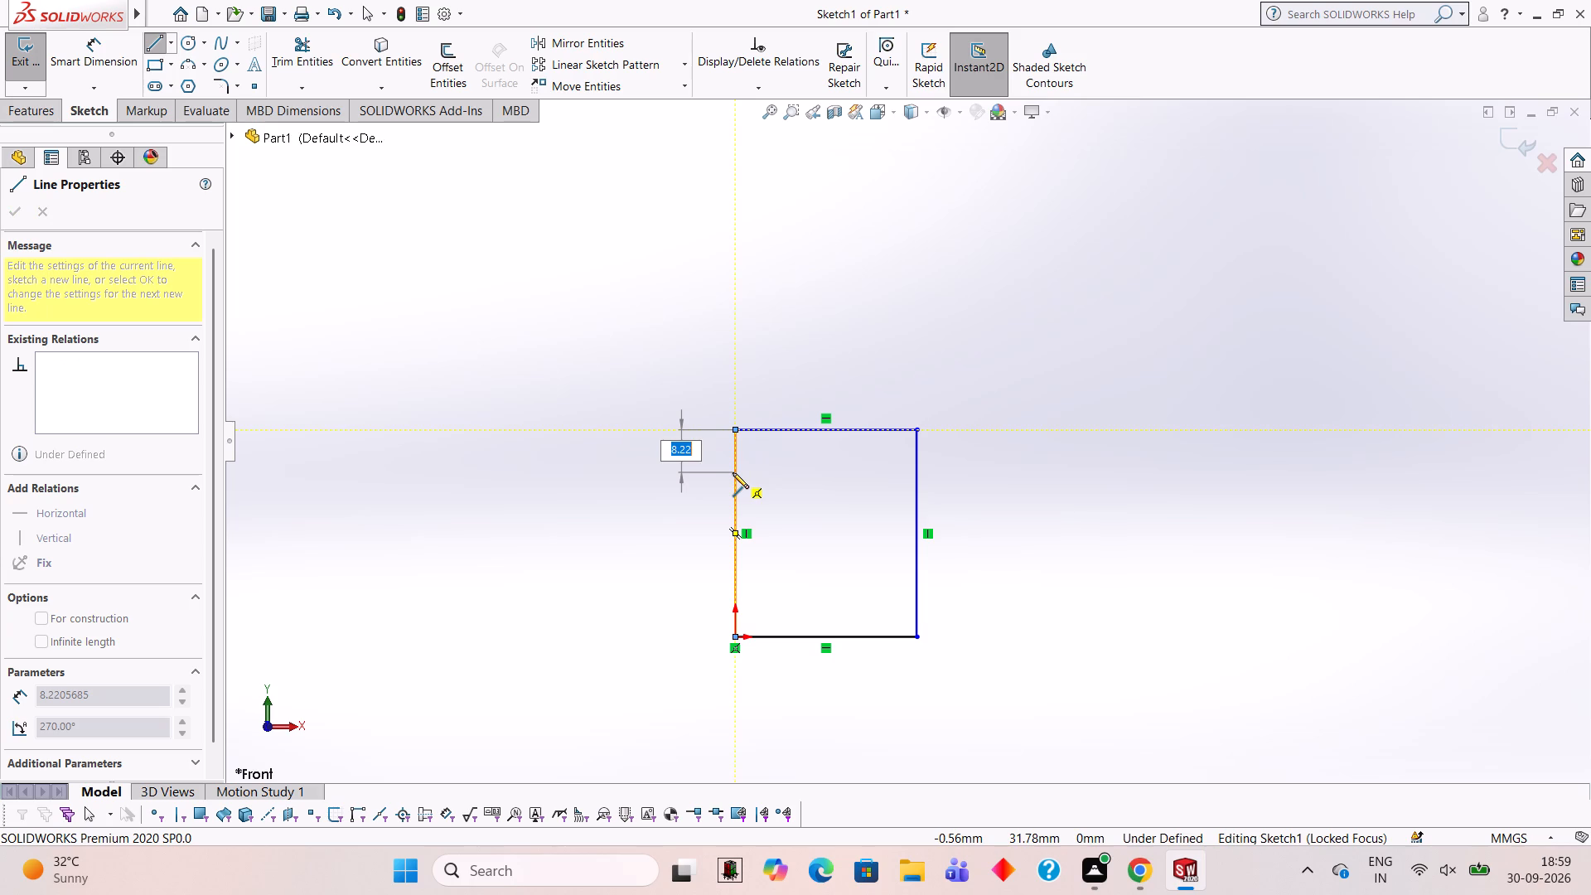
key("5")
key("Return")
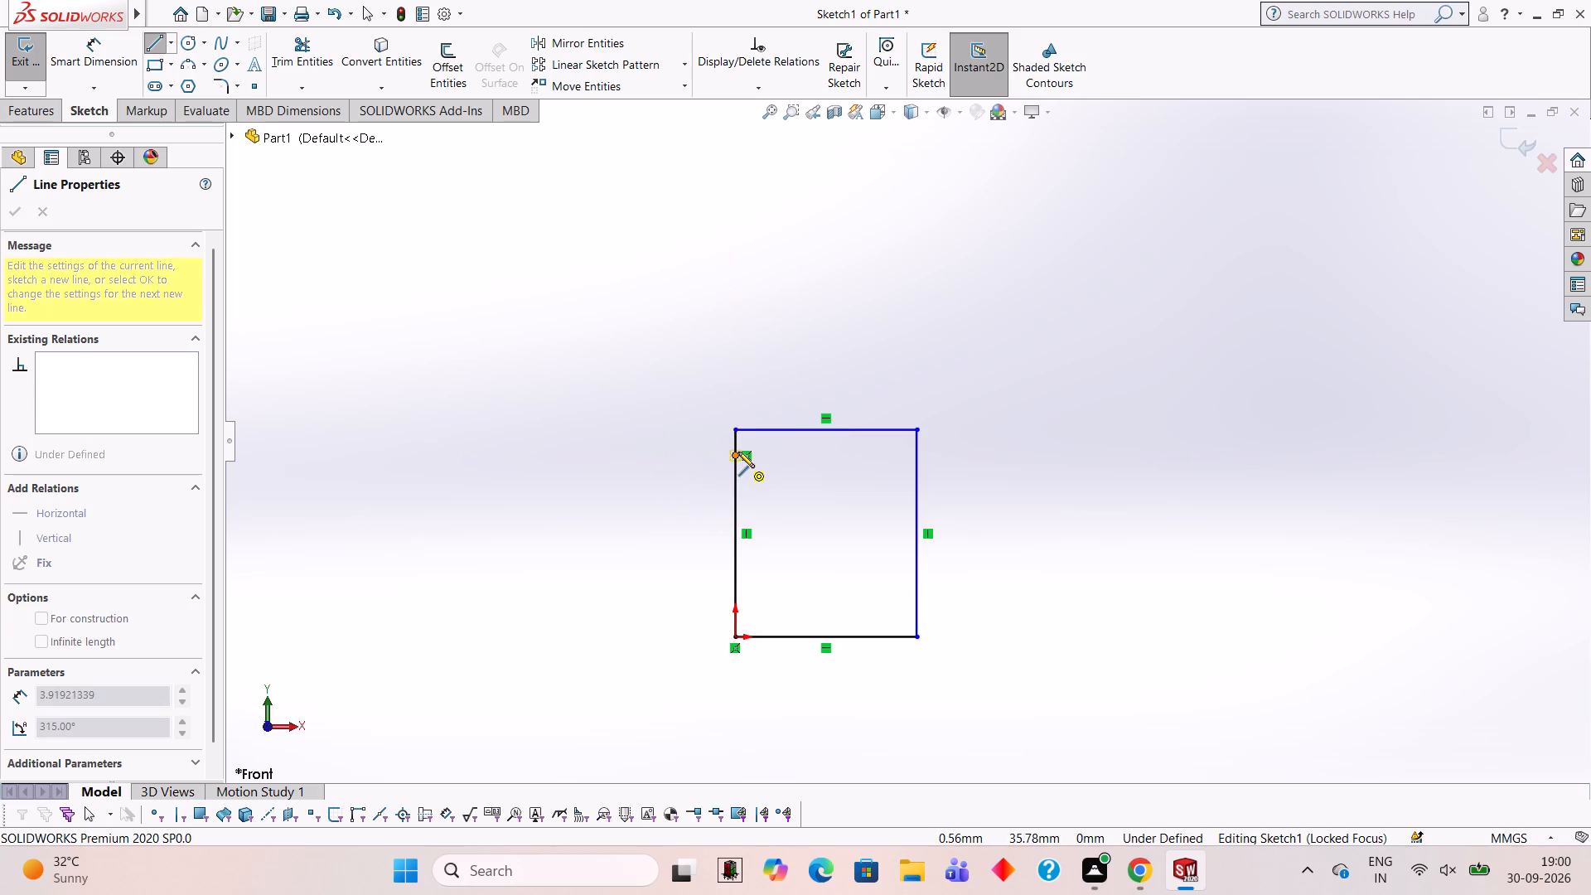
left_click(733, 425)
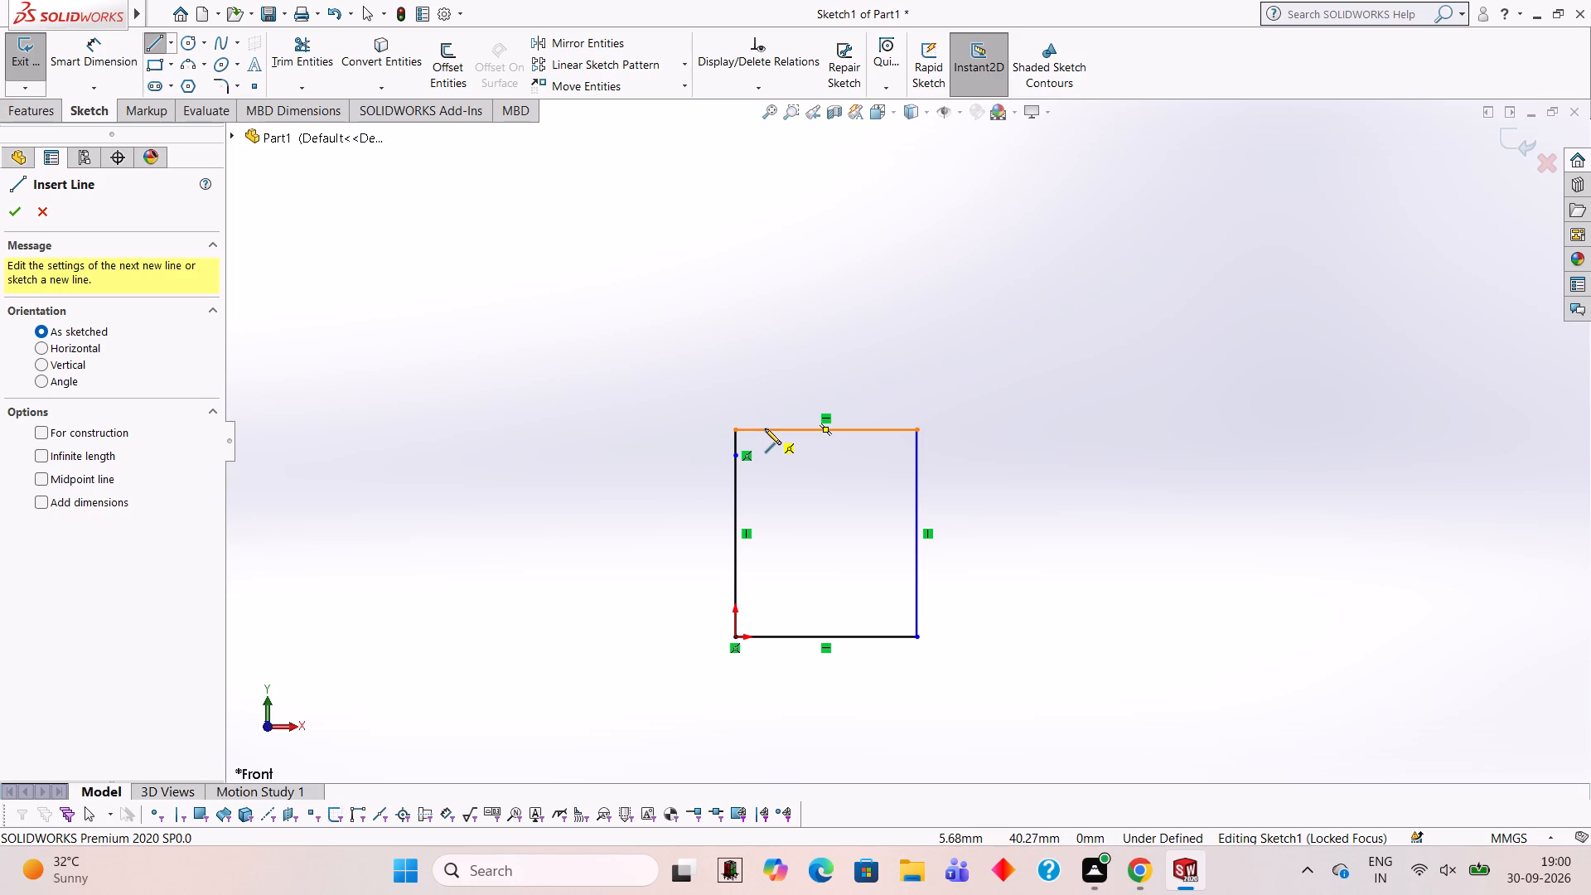
key("5")
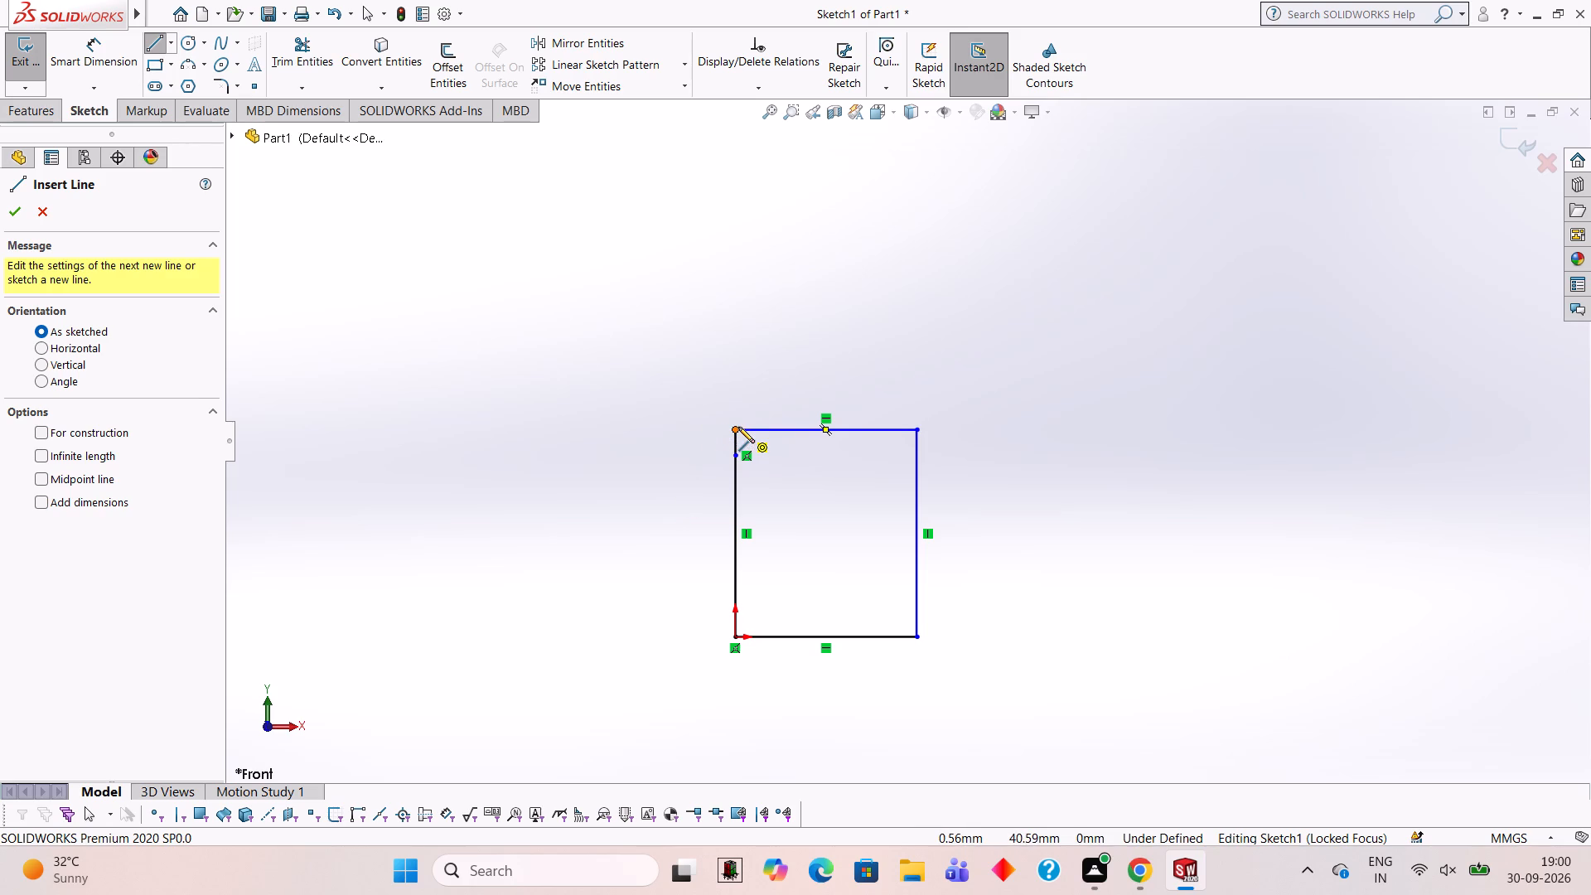
left_click(733, 427)
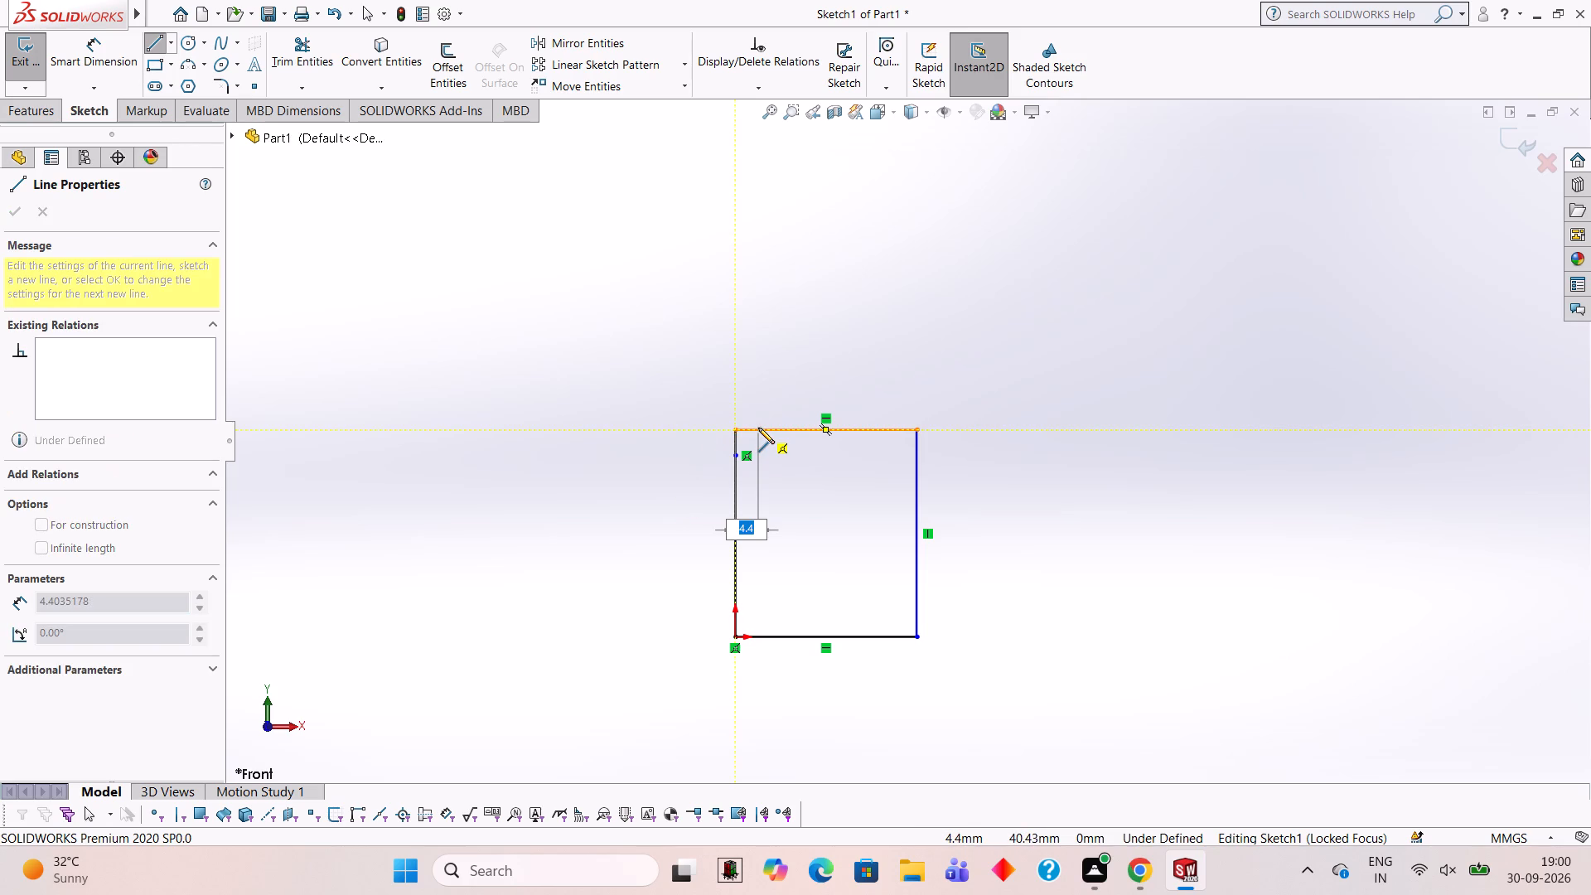
key("5")
key("Return")
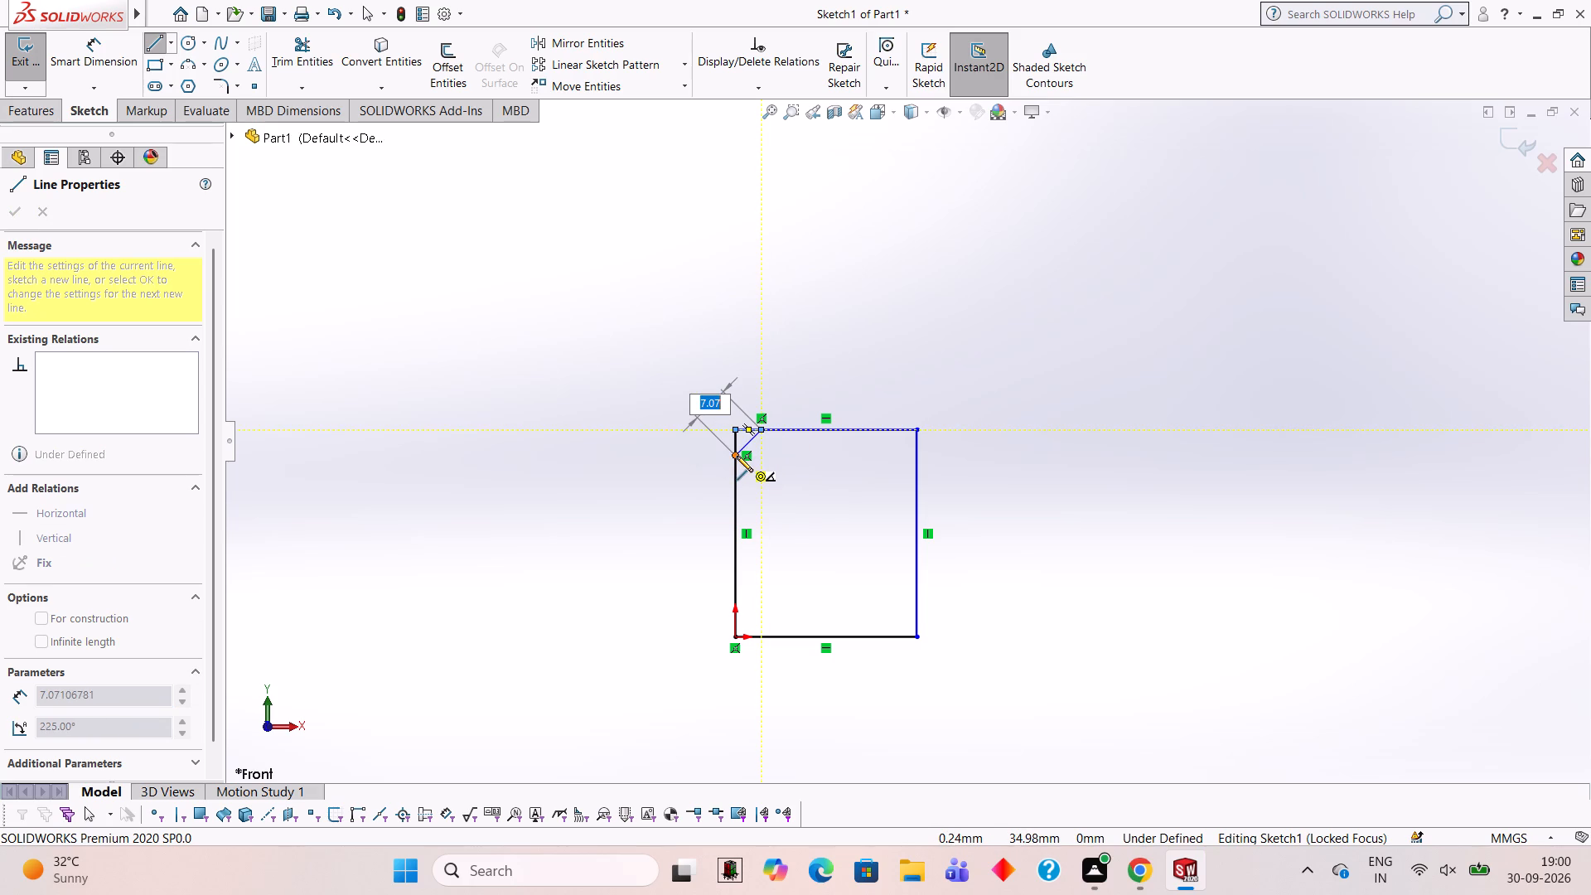
left_click(737, 456)
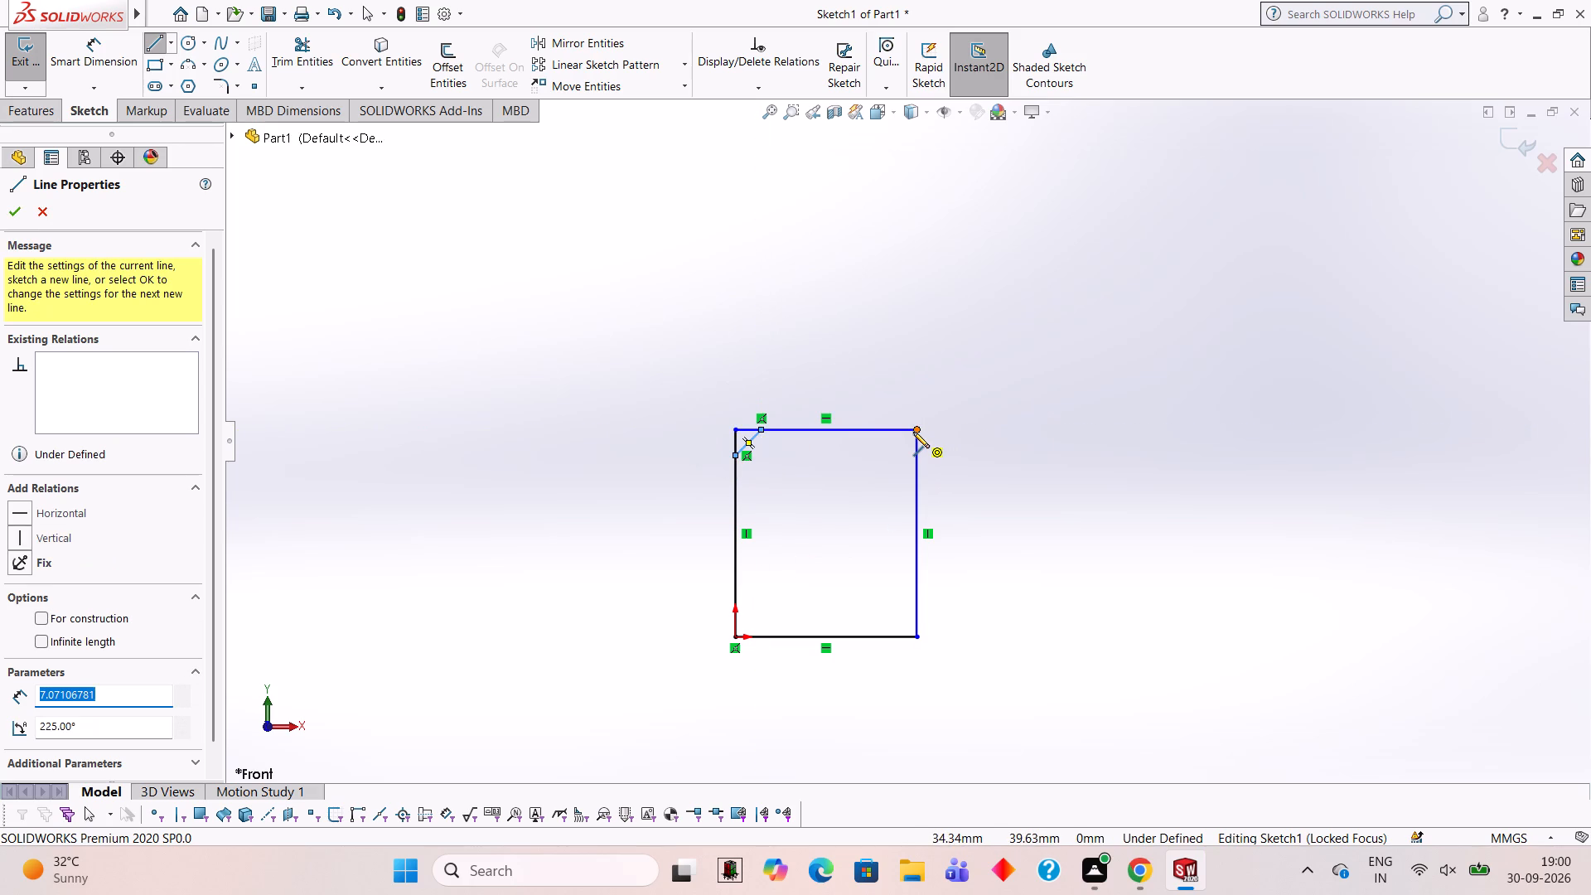
Draw 5 mm lines along both edges from the rectangle's upper-right corner and join their ends with a diagonal chamfer line.
left_click(913, 427)
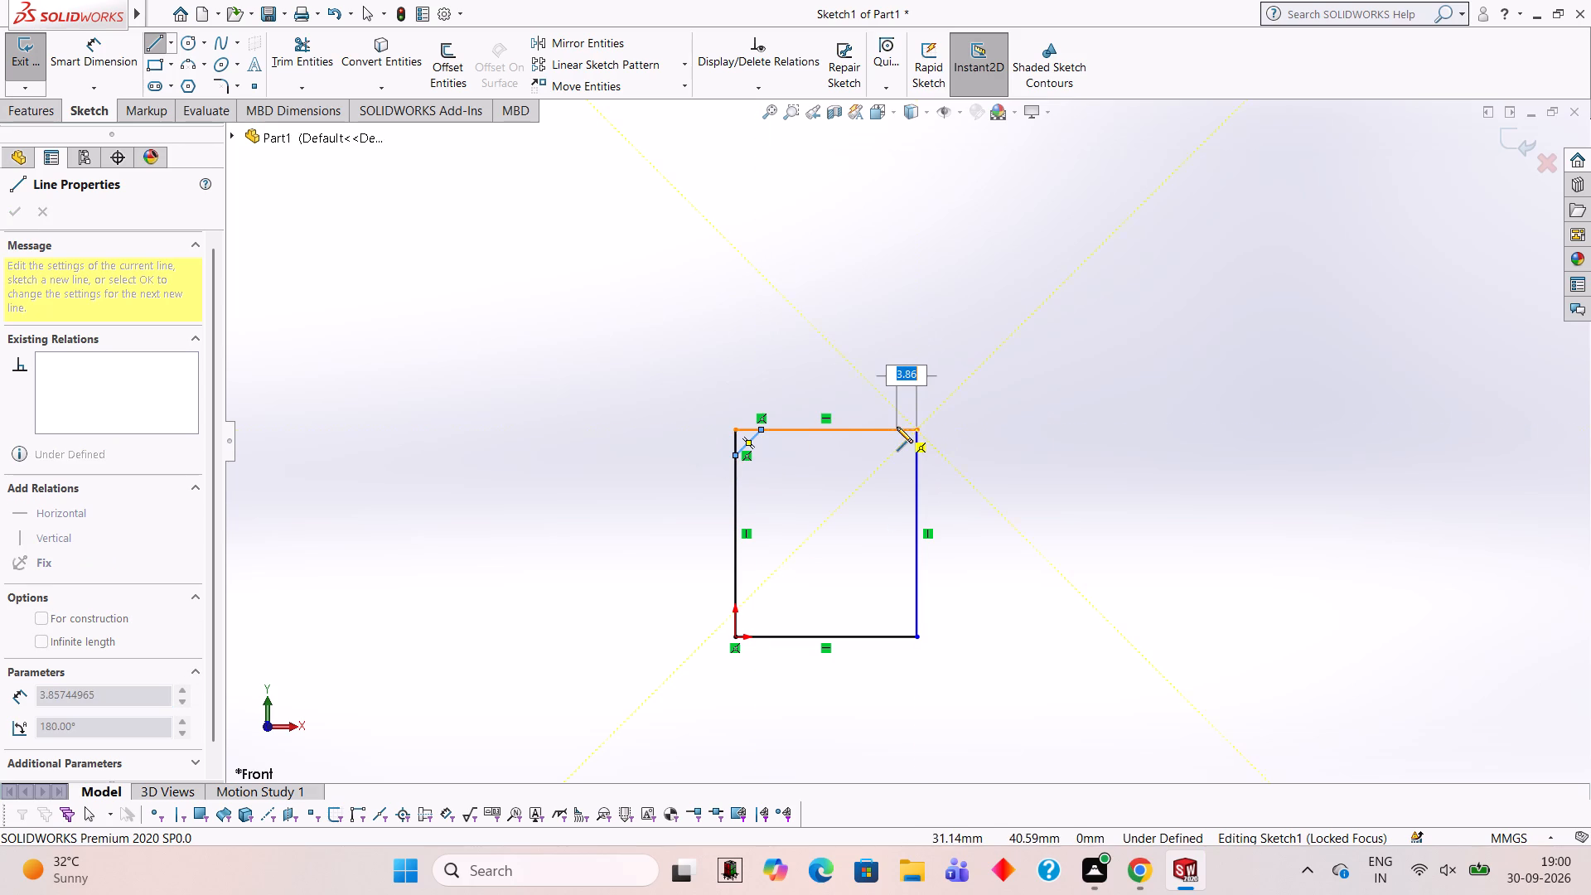
key("5")
key("Return")
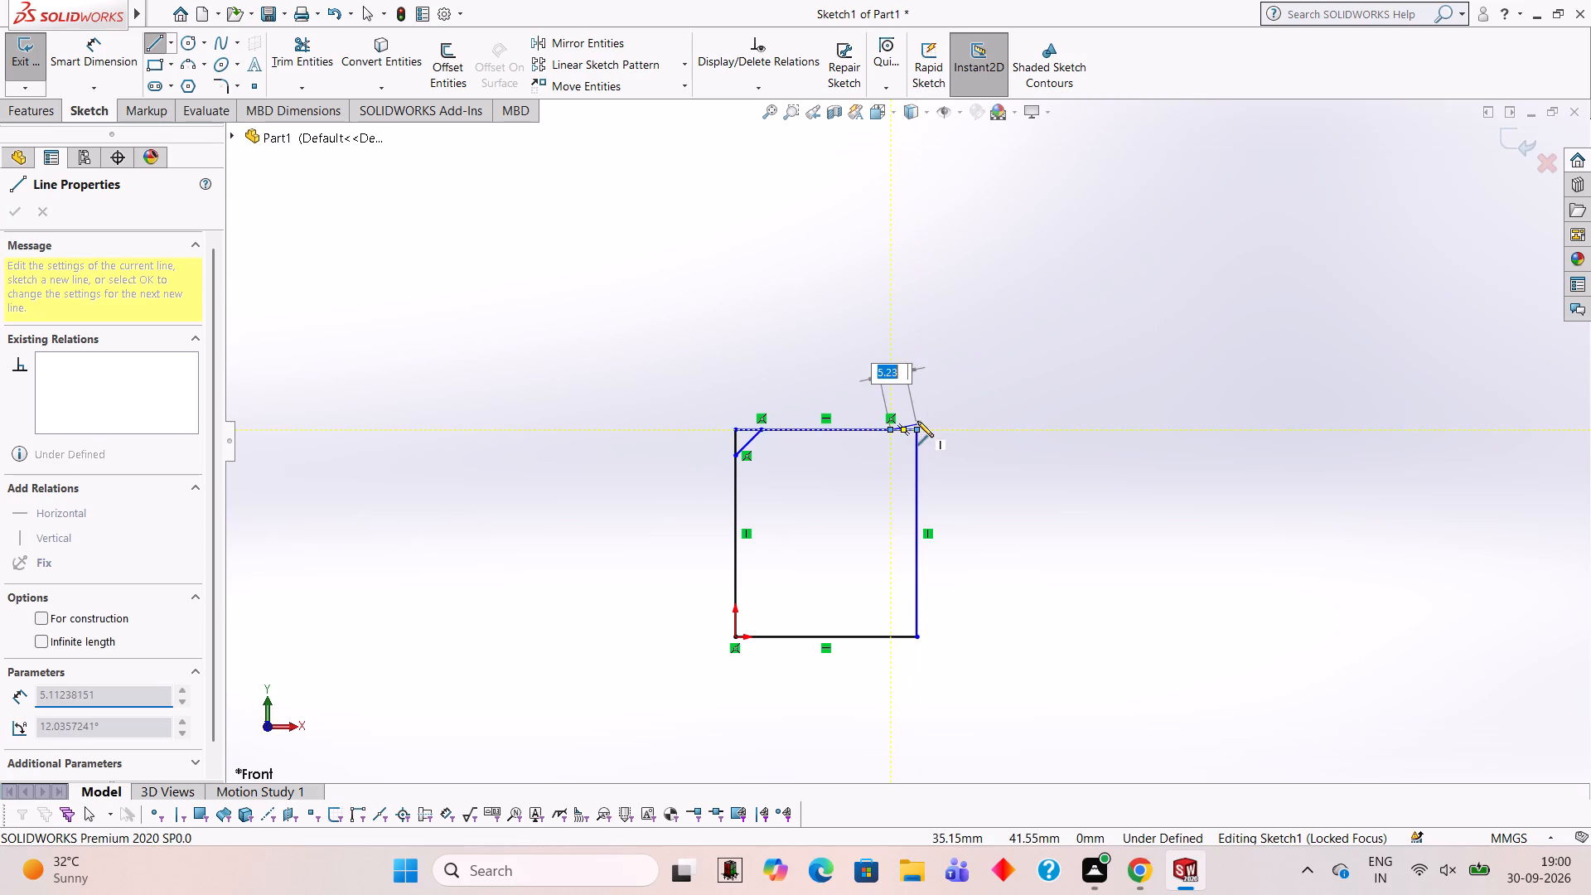
left_click(917, 430)
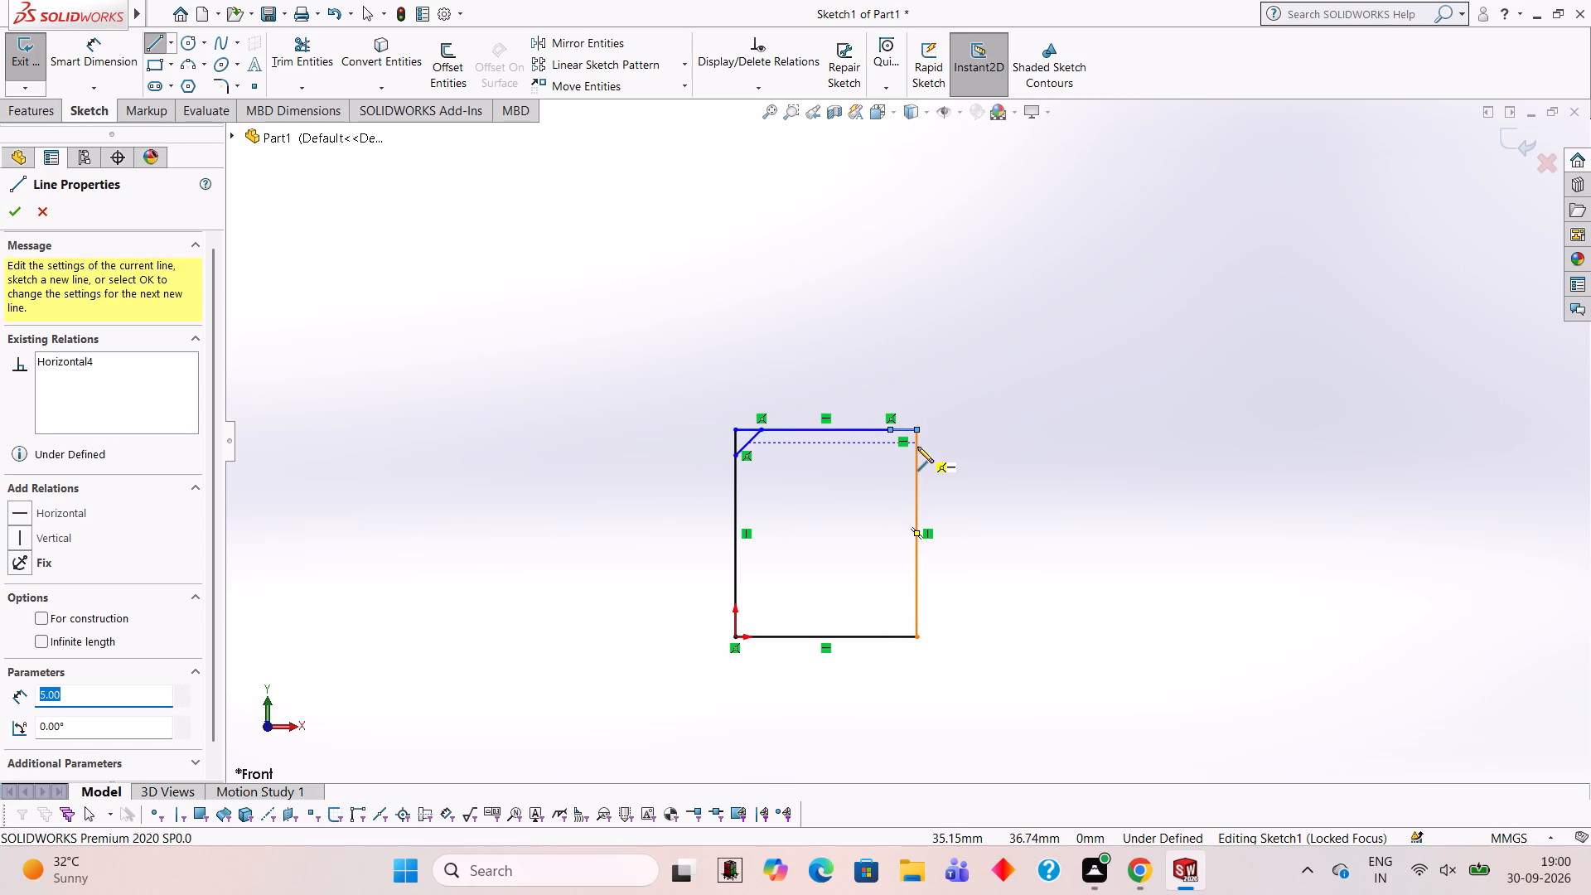
key("5")
key("Return")
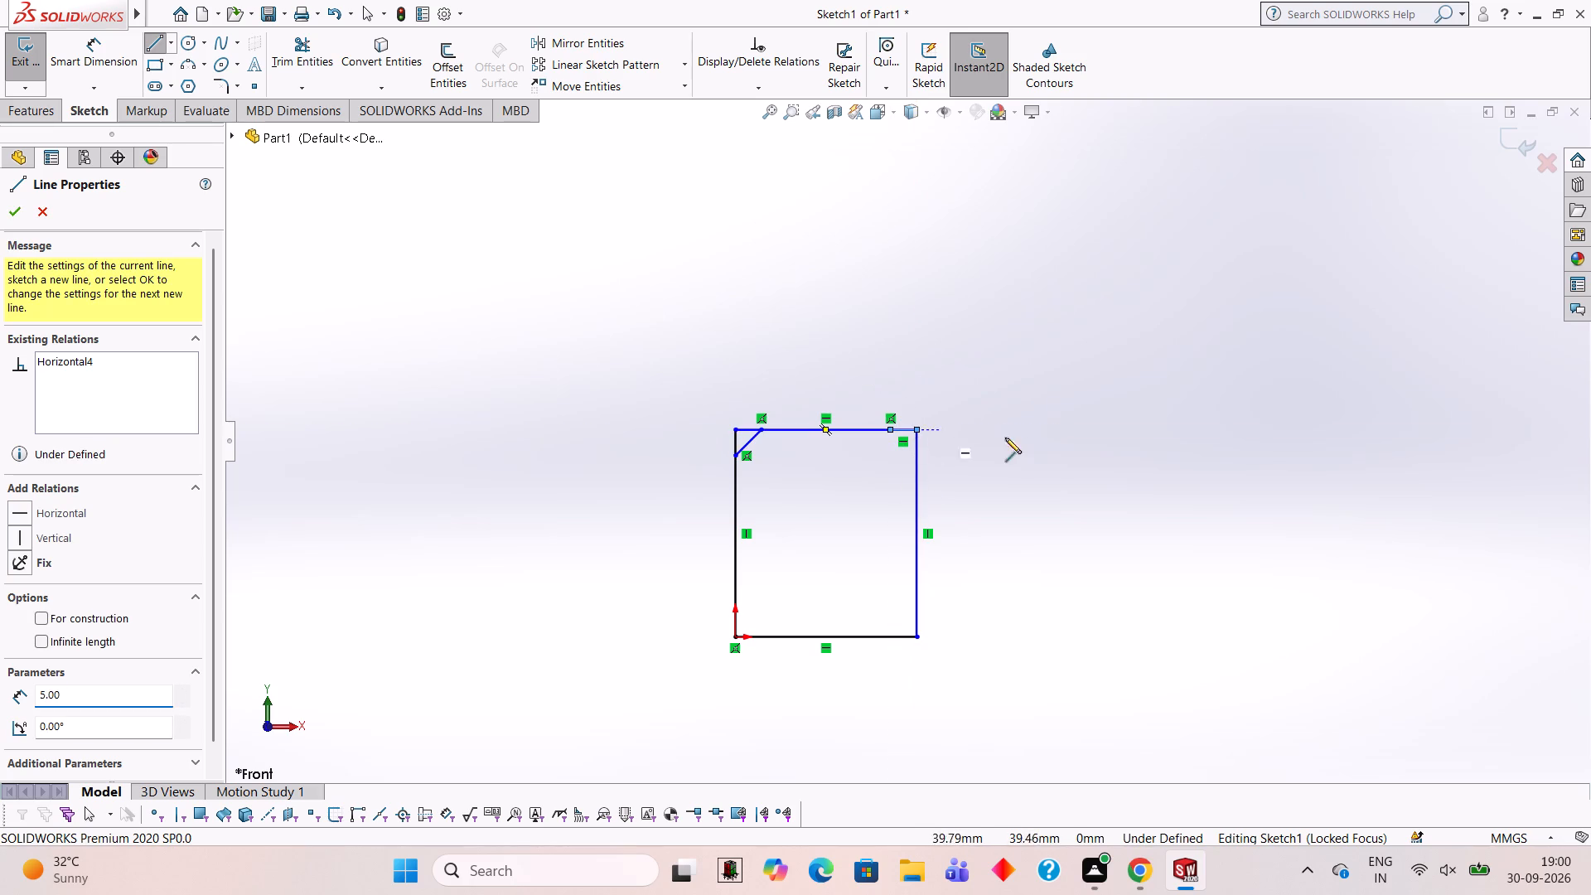
left_click(918, 428)
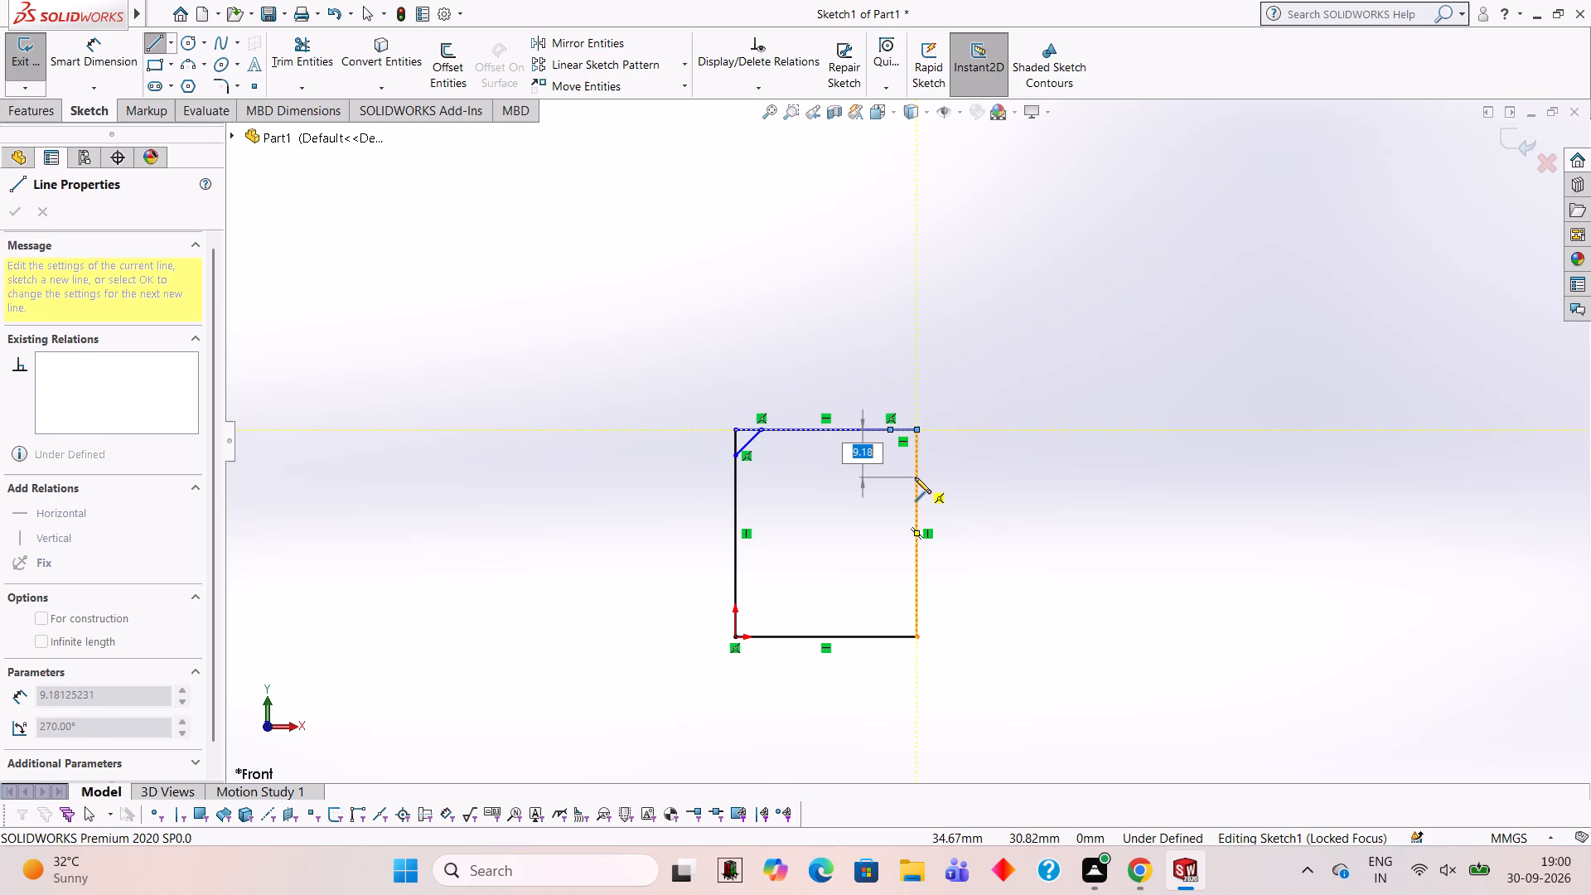
key("5")
key("Return")
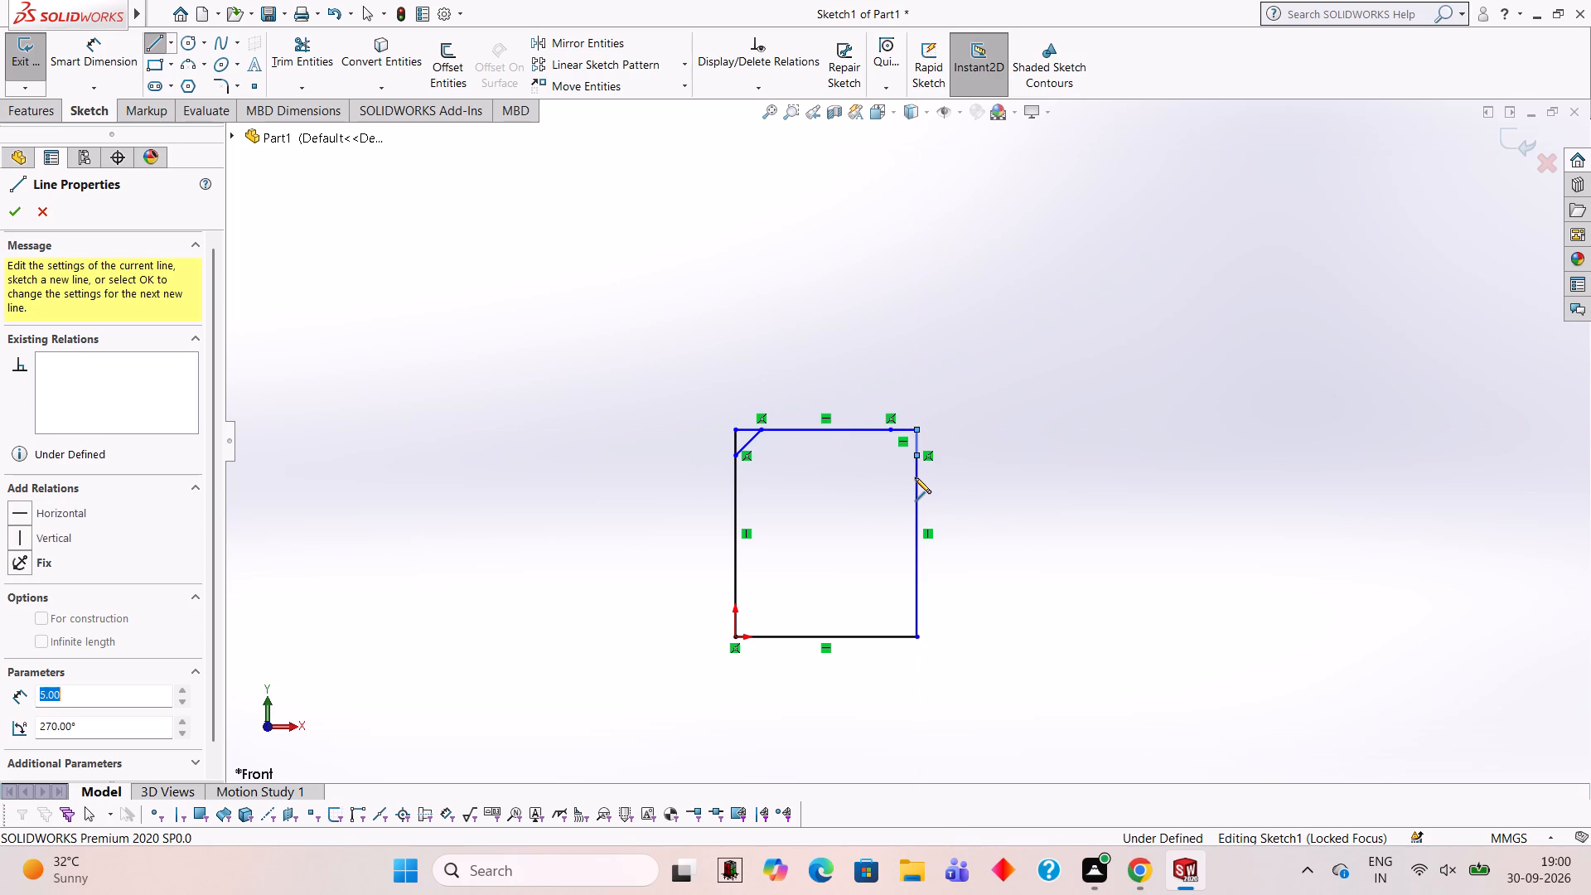
left_click(890, 433)
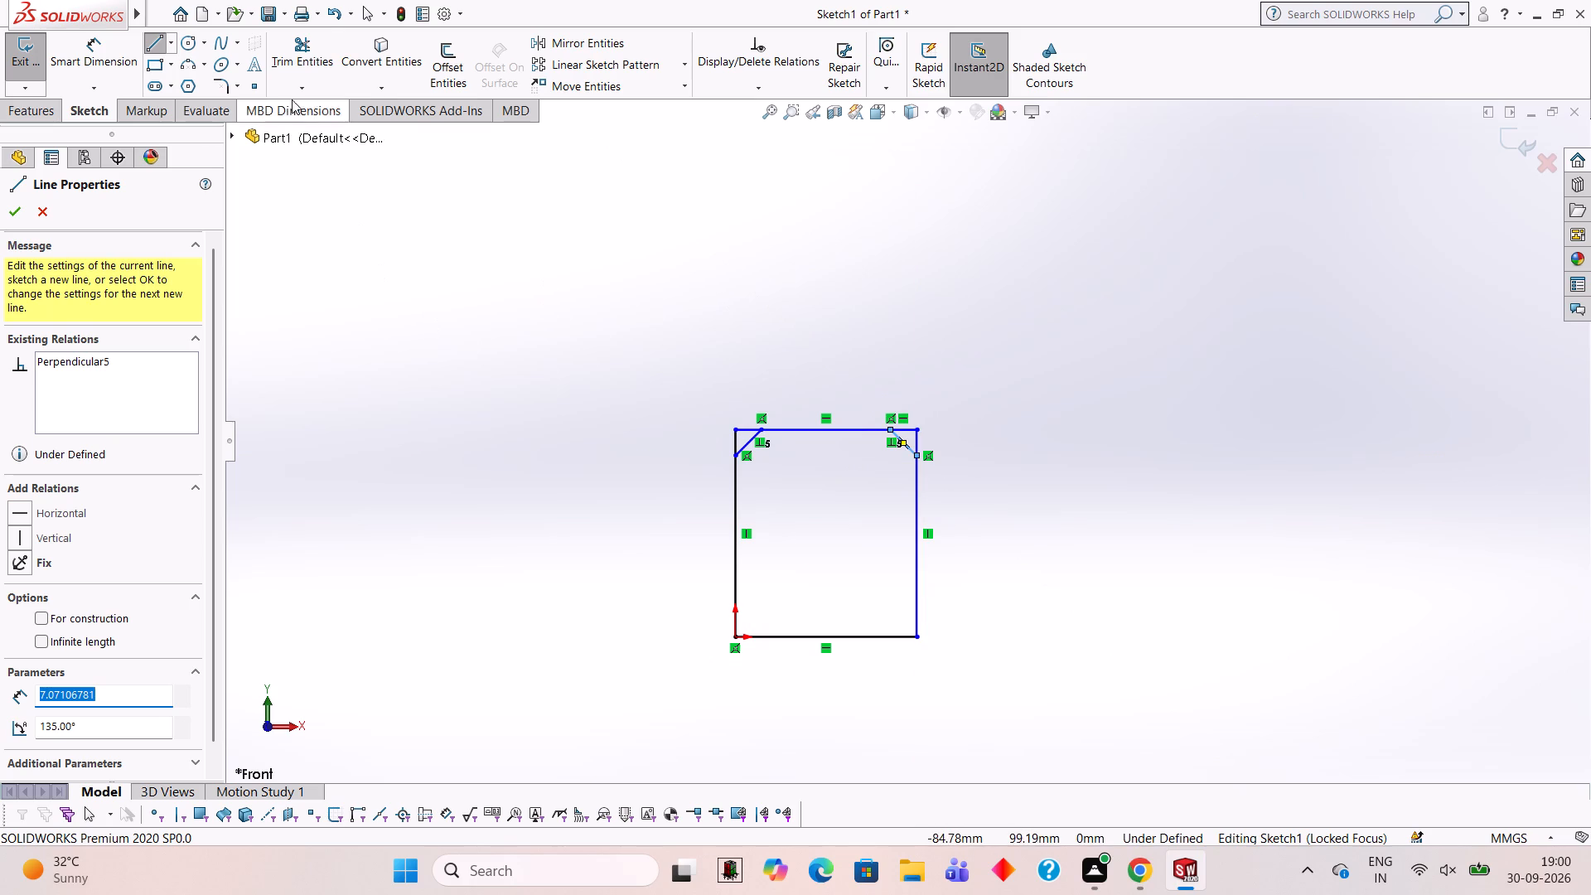
Trim away the leftover horizontal and vertical segments outside the diagonals at both upper corners of the profile.
left_click(291, 52)
scroll(735, 426, "down", 3)
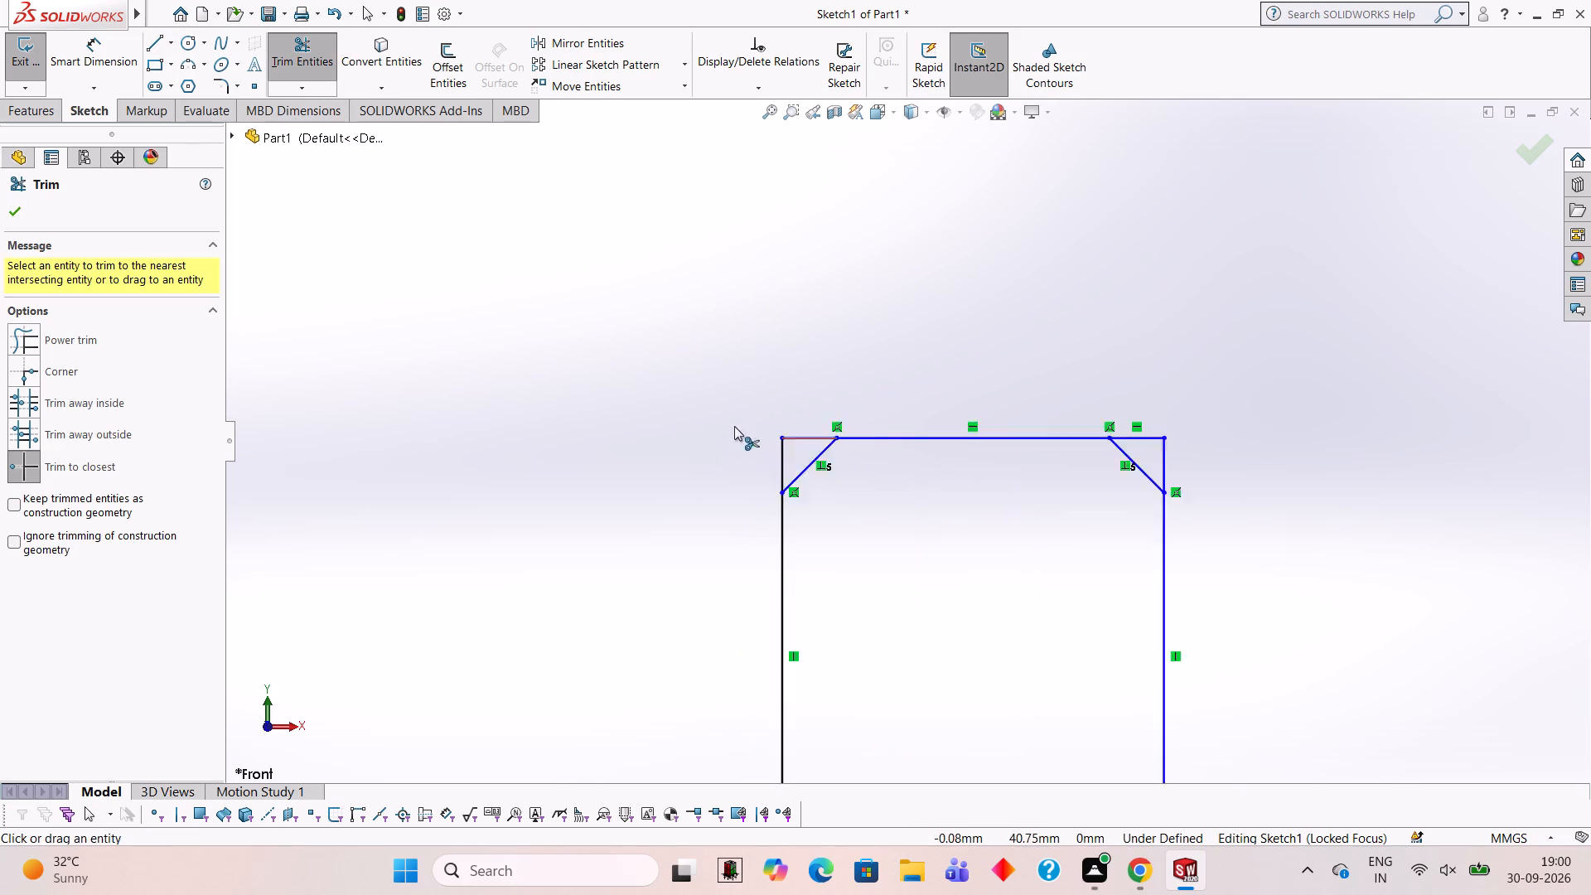
scroll(734, 426, "down", 2)
double_click(833, 442)
left_click(831, 442)
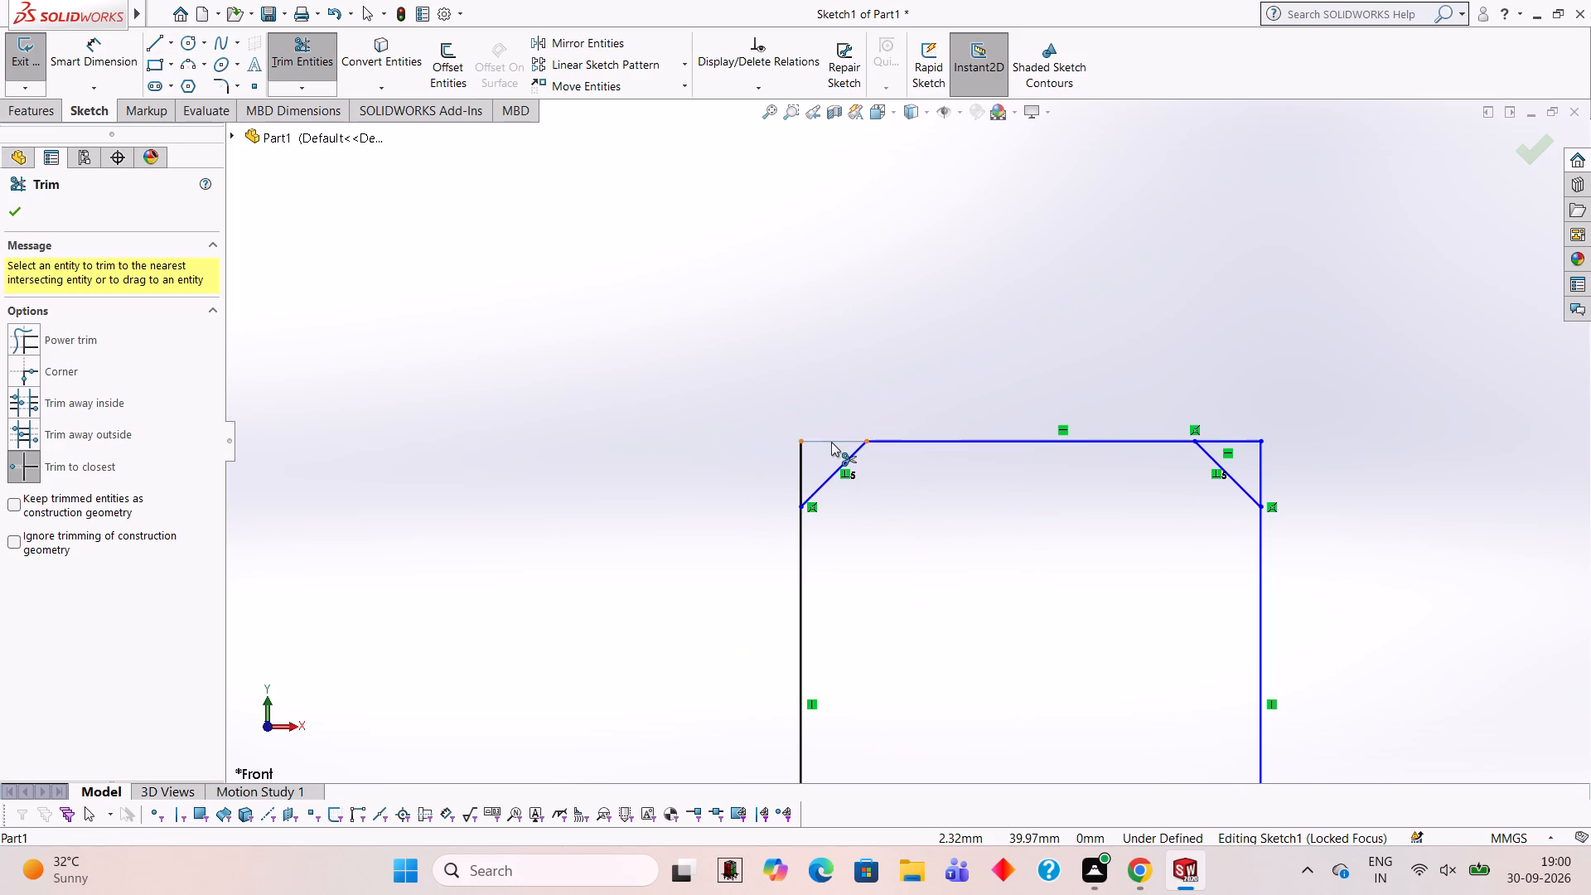
left_click(797, 467)
left_click(797, 467)
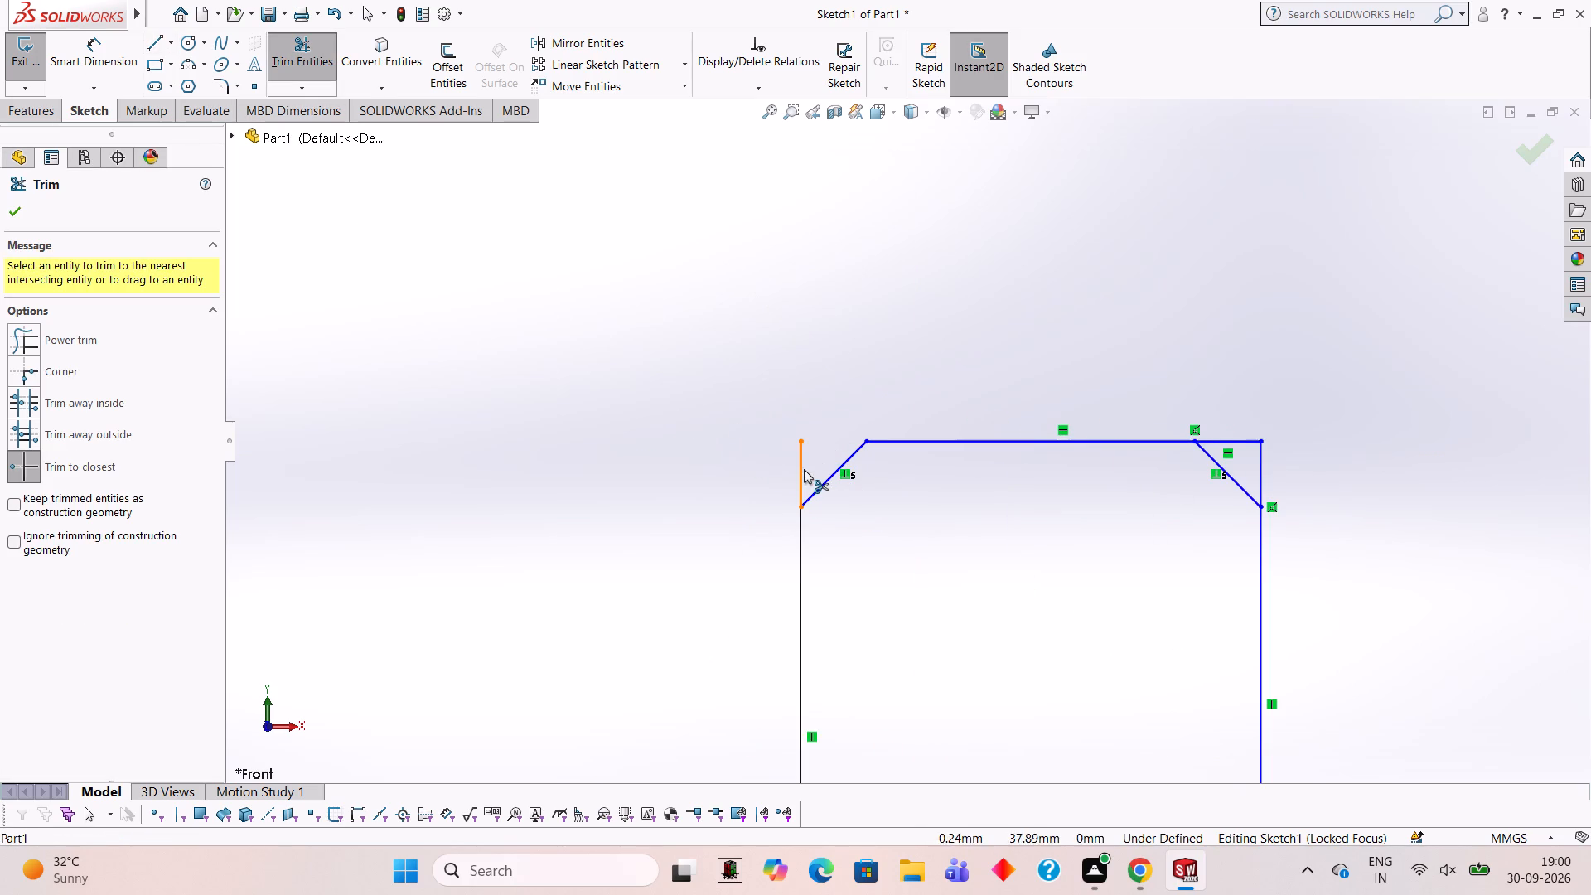
left_click(804, 469)
double_click(1225, 443)
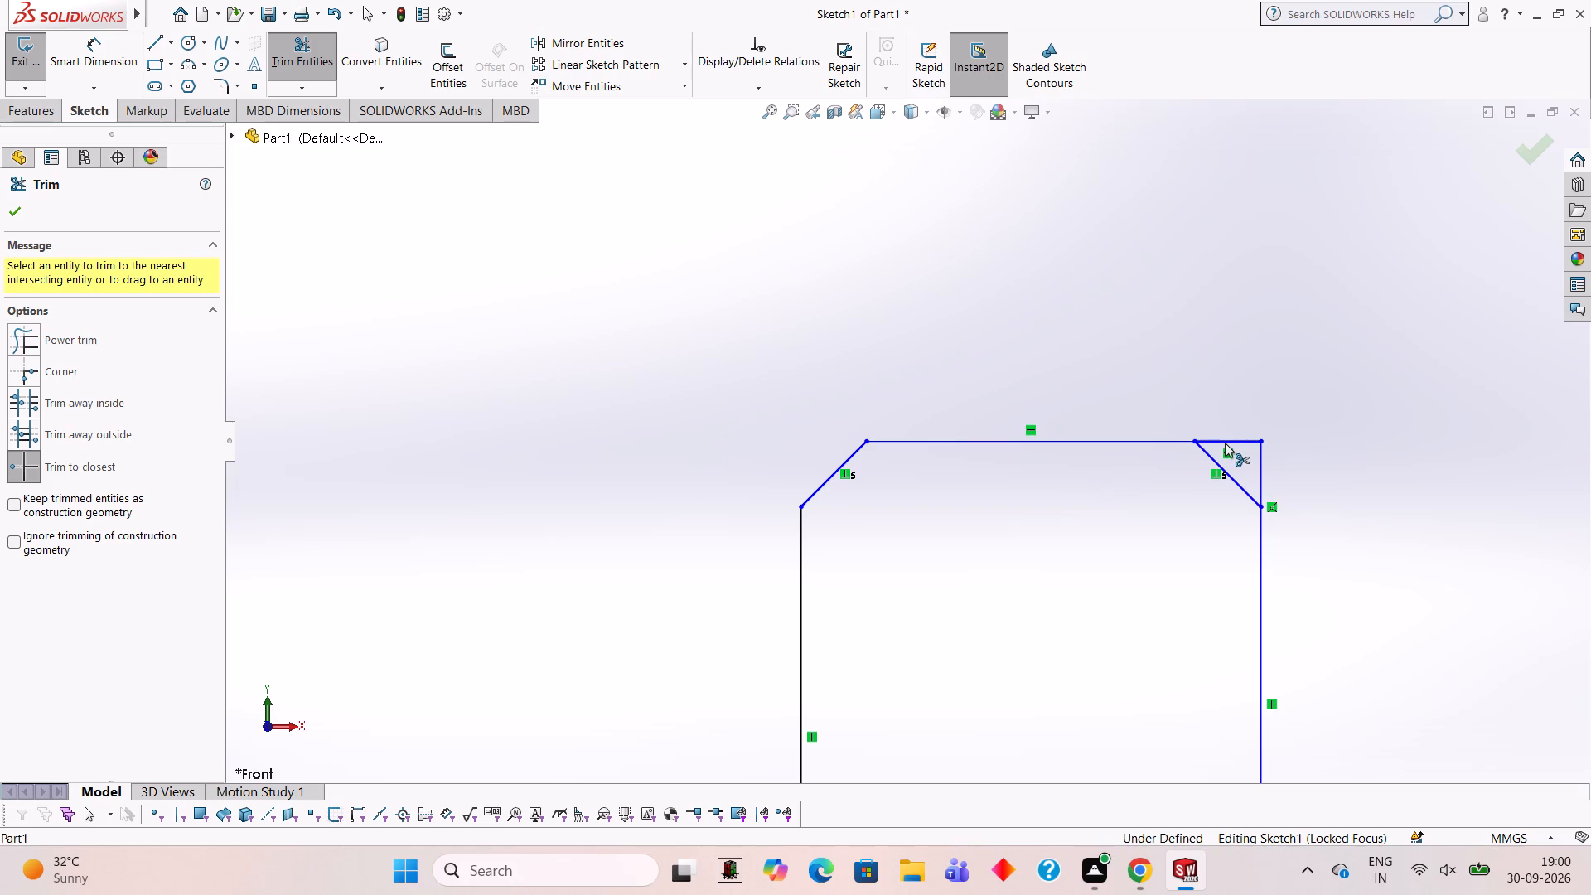
left_click(1225, 443)
left_click(1229, 443)
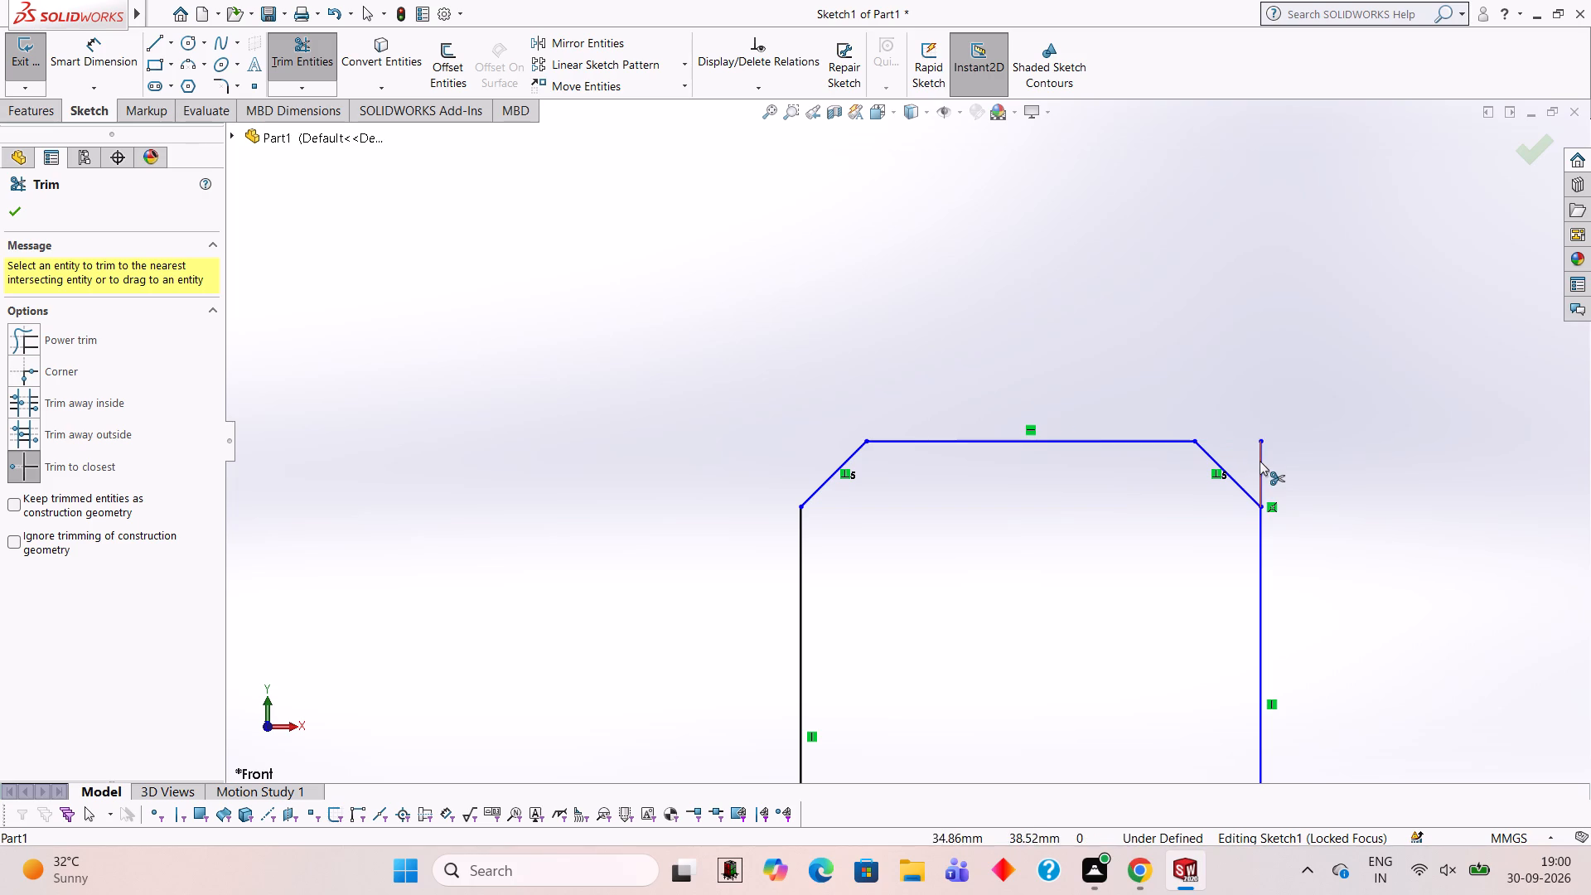
left_click(1260, 461)
left_click(1260, 461)
Extrude the chamfered profile as a blind boss with a depth of 40 mm.
scroll(1310, 533, "up", 1)
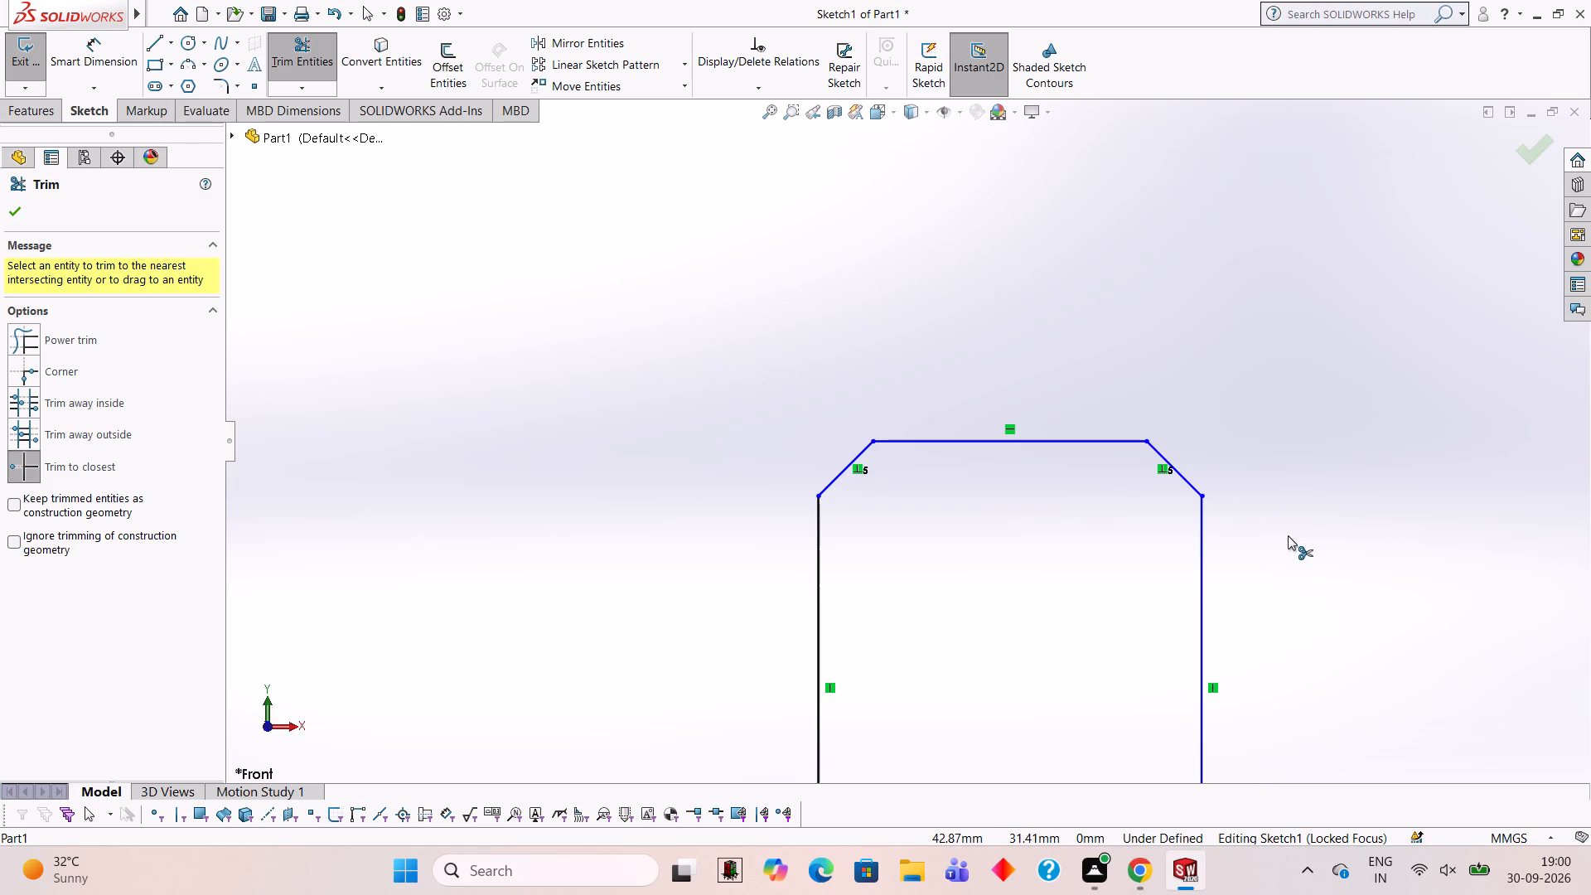
scroll(1281, 581, "up", 2)
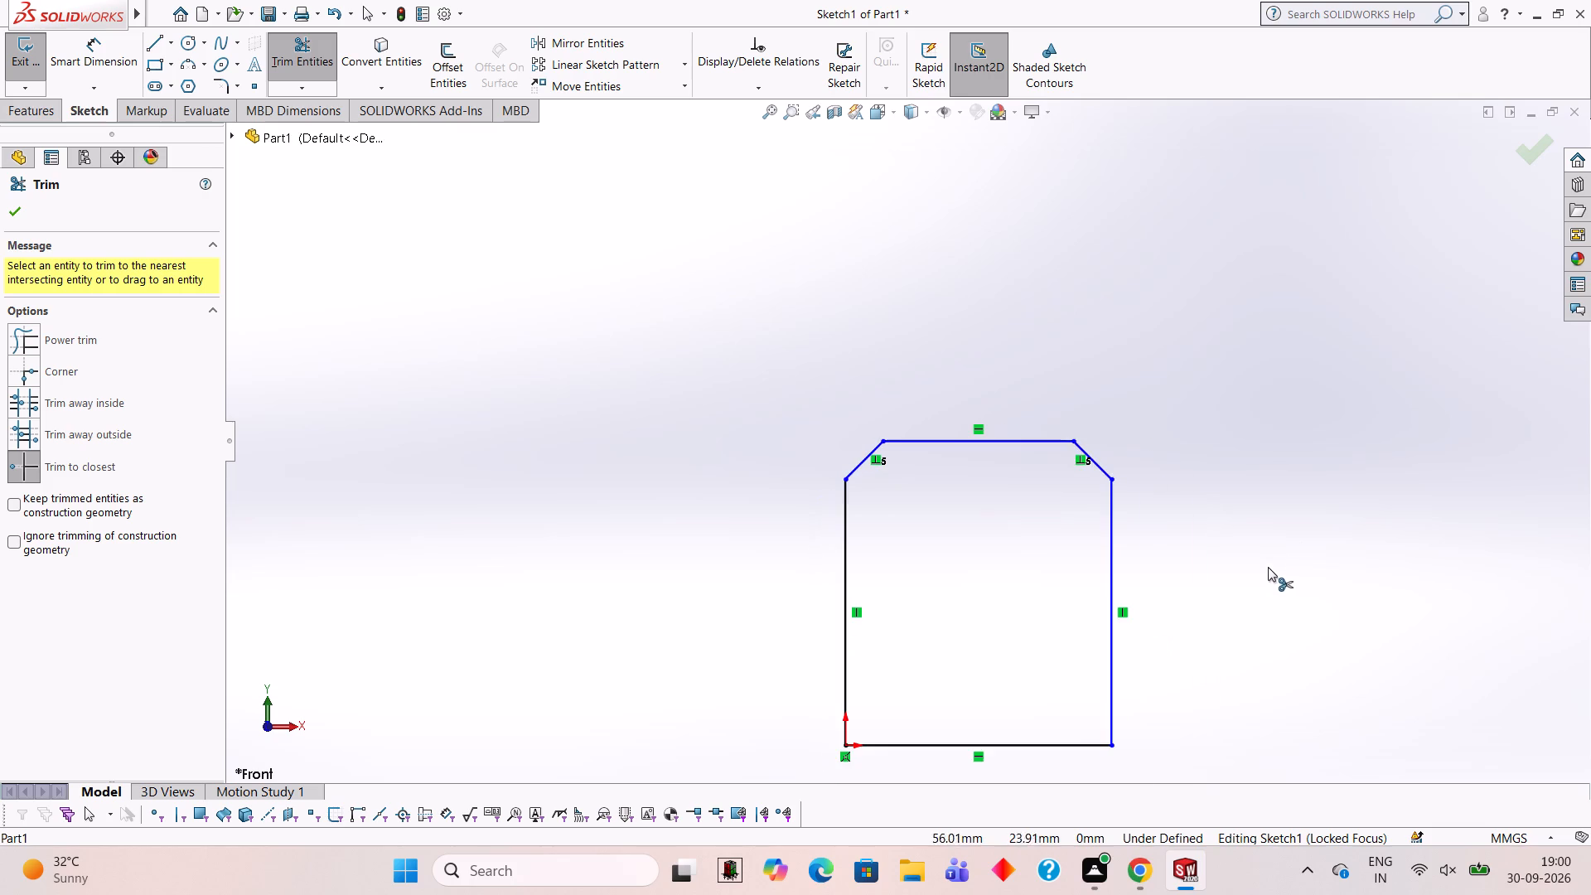
scroll(1198, 607, "down", 1)
scroll(1128, 544, "up", 1)
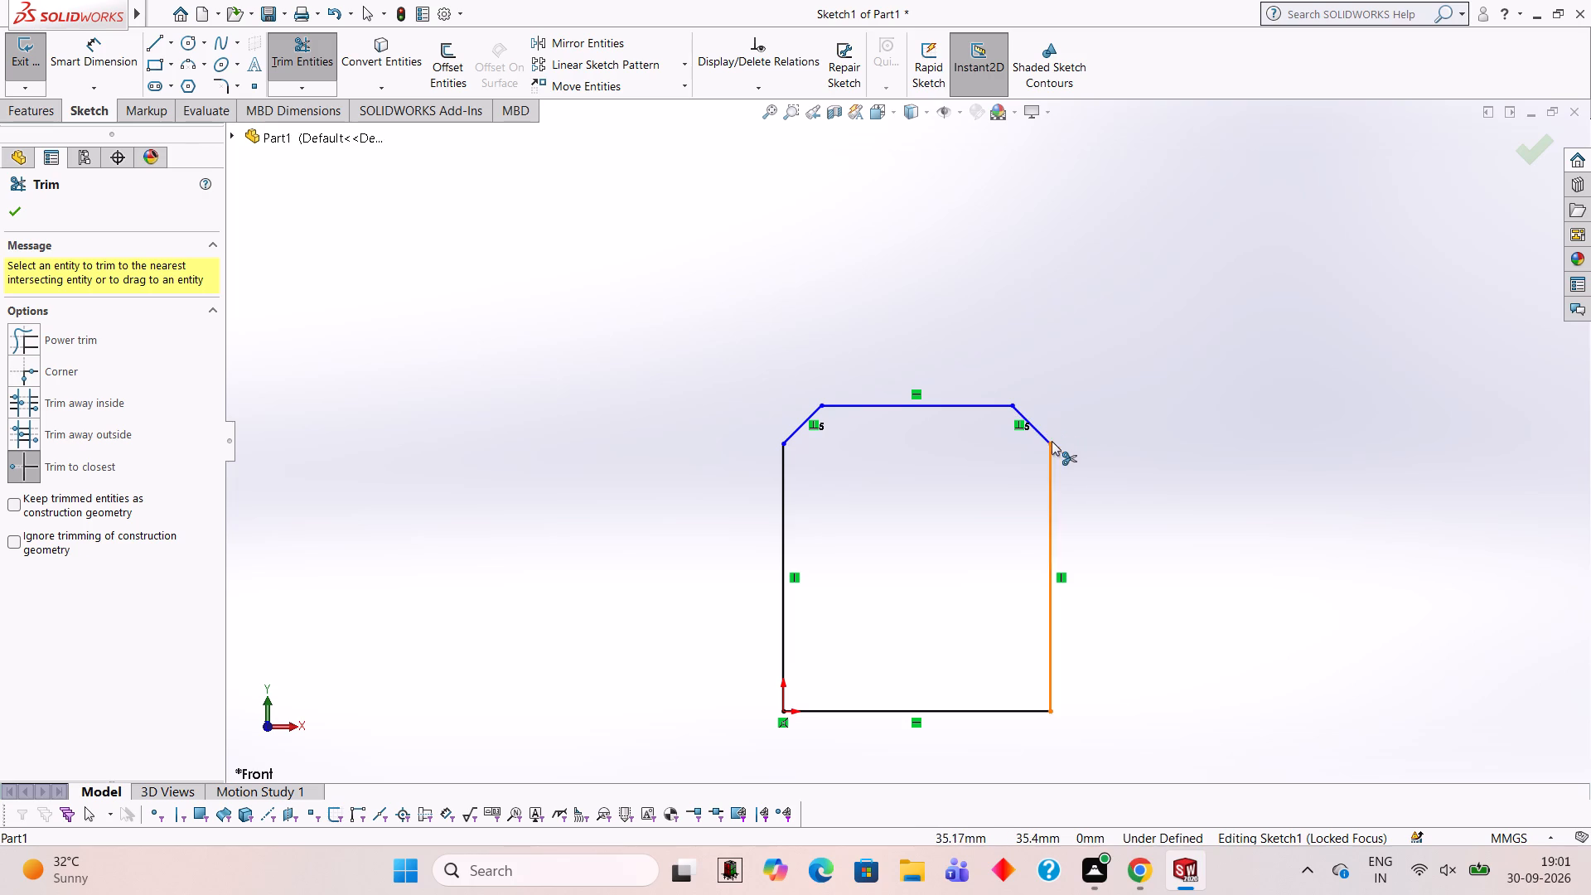
scroll(1100, 651, "up", 1)
scroll(1099, 646, "down", 1)
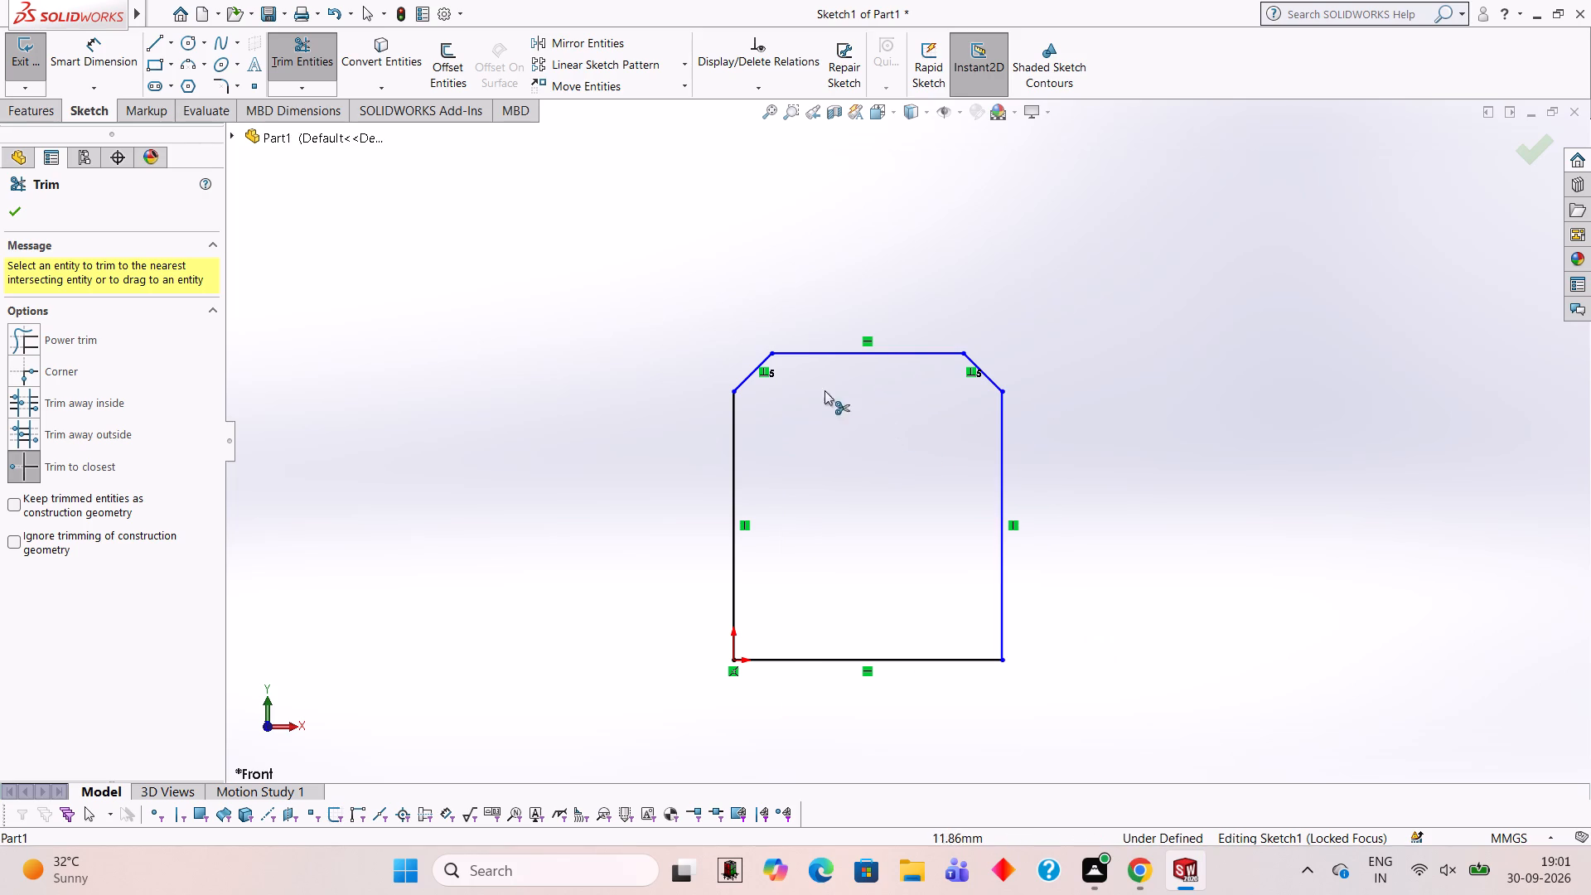
left_click(19, 117)
left_click(51, 57)
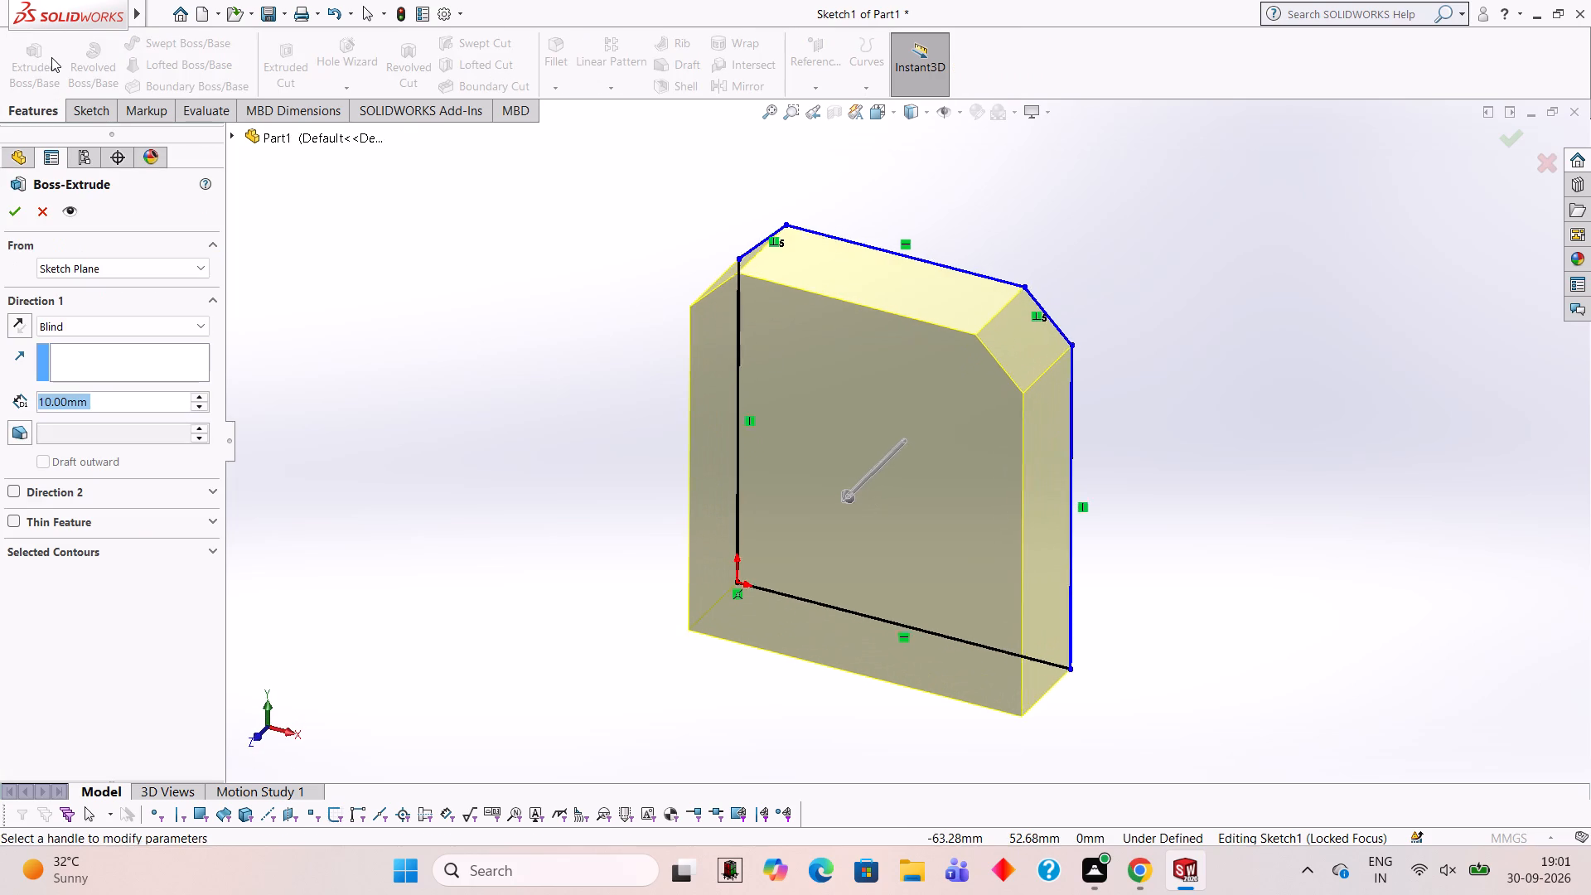
type("40")
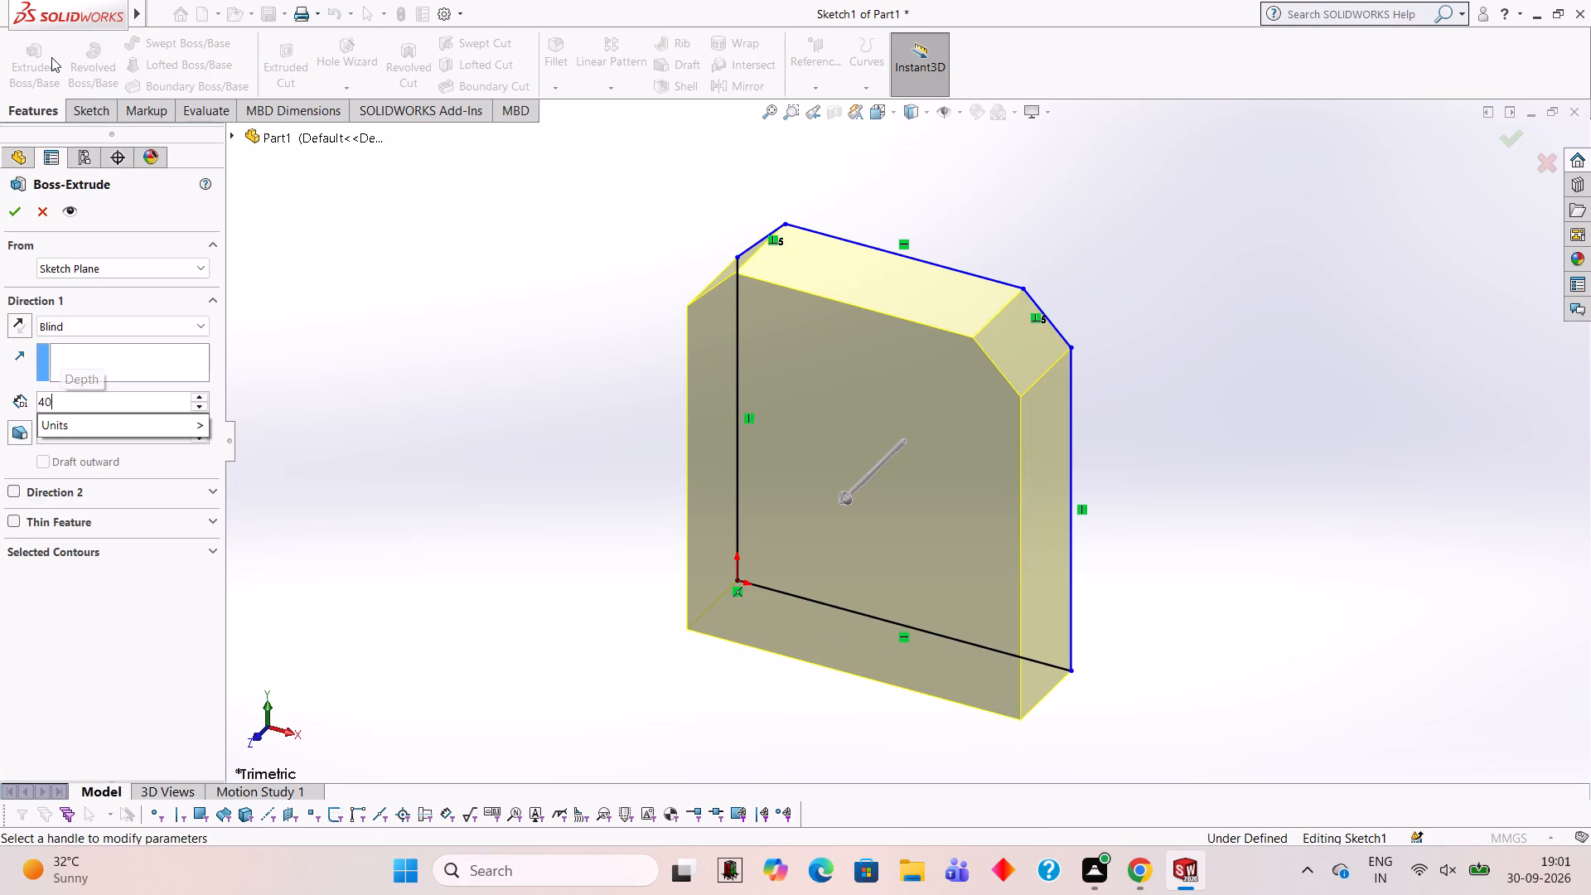
key("Return")
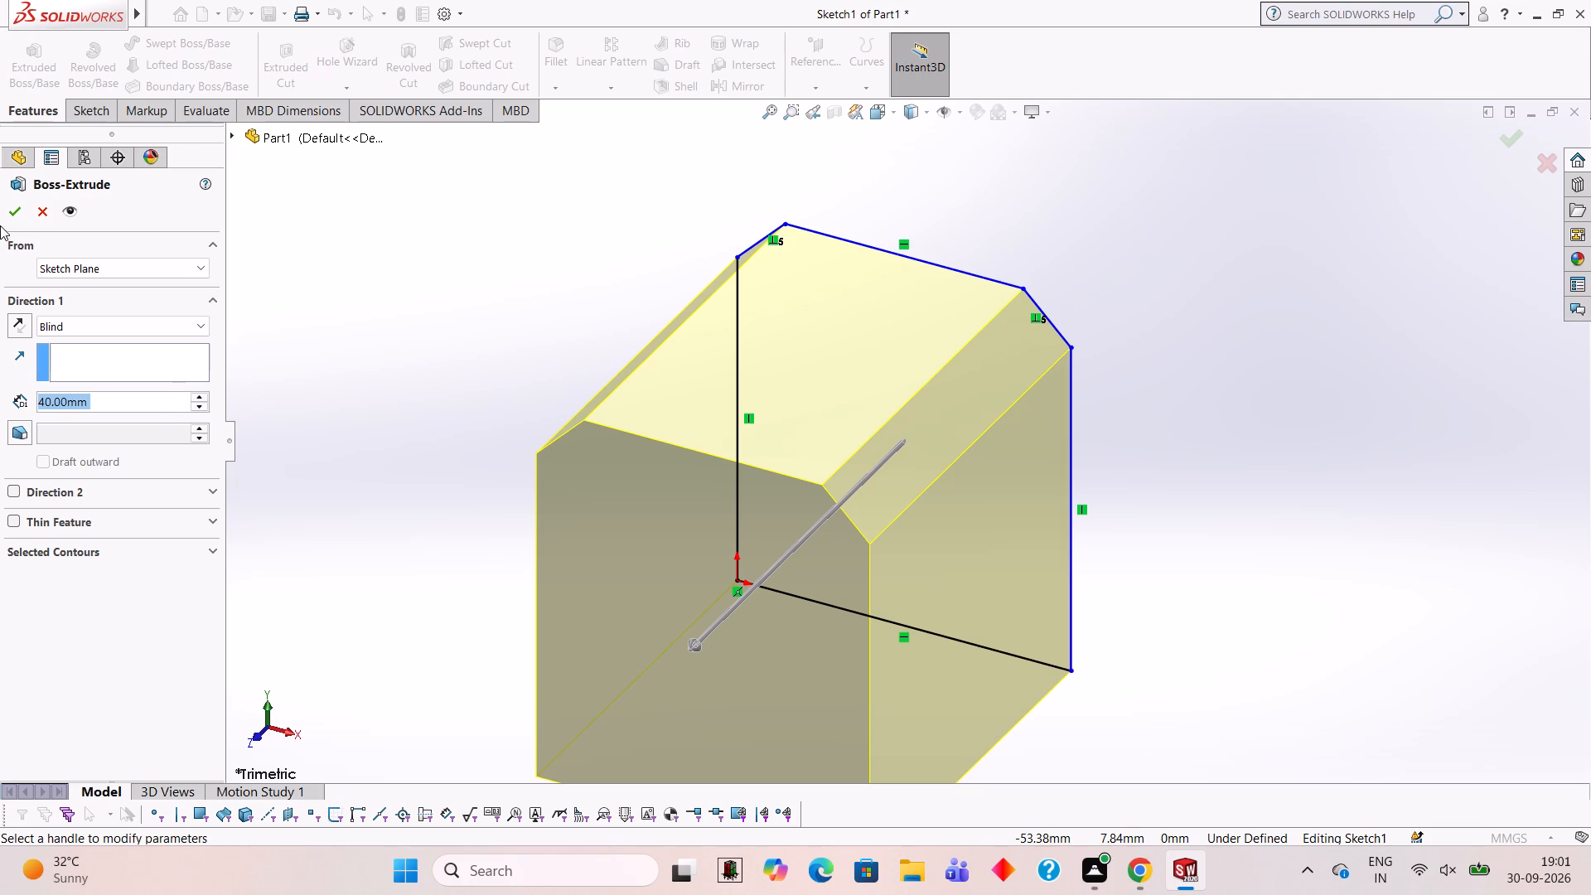
left_click(19, 215)
left_click(325, 397)
scroll(331, 415, "up", 3)
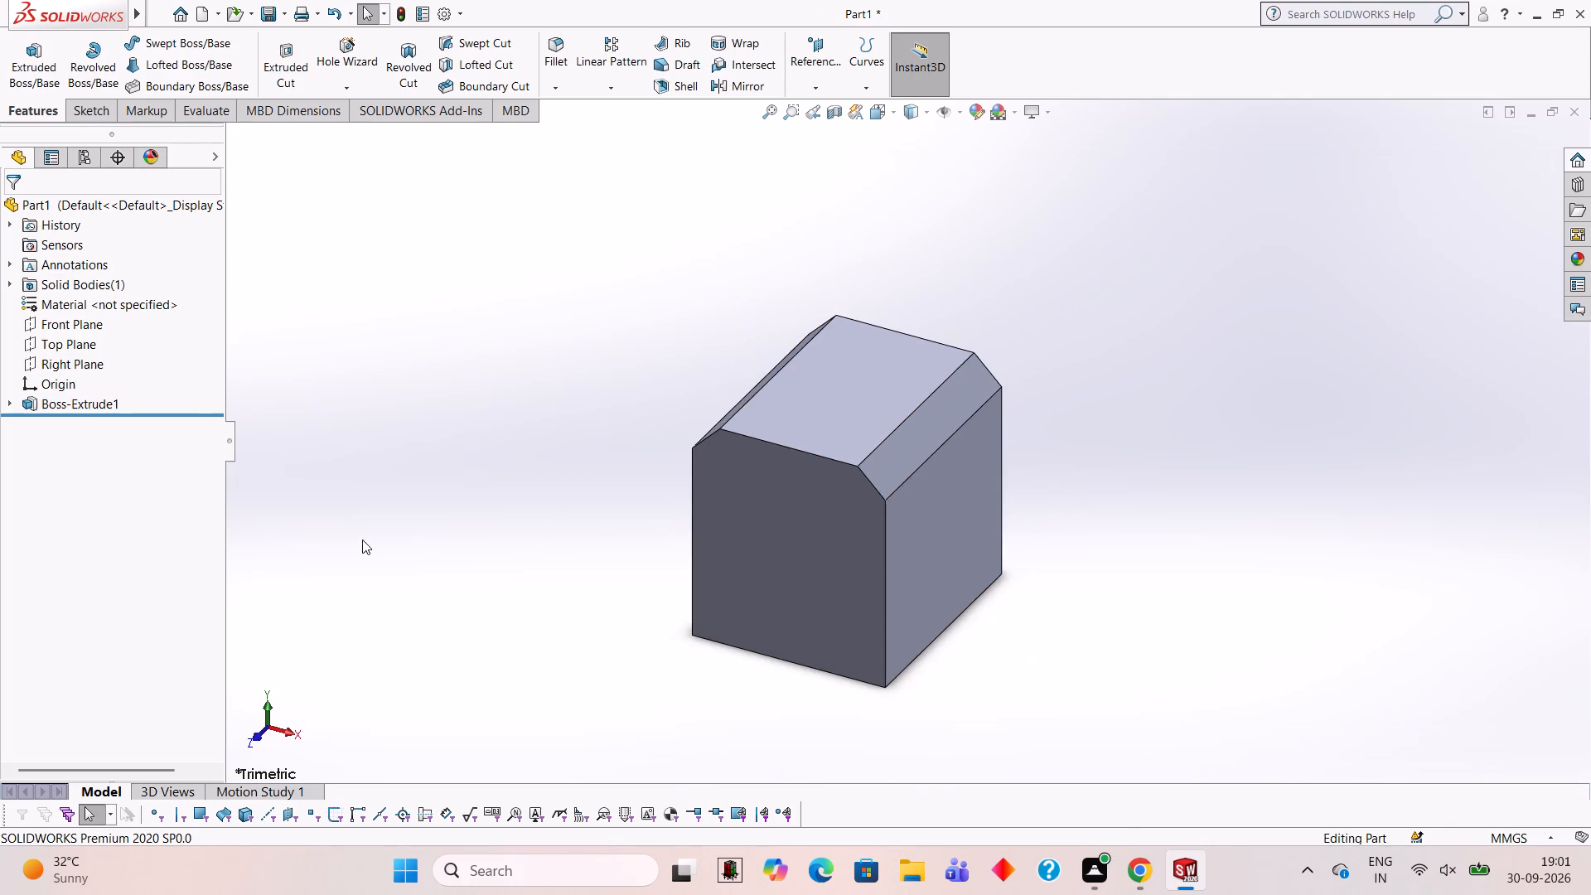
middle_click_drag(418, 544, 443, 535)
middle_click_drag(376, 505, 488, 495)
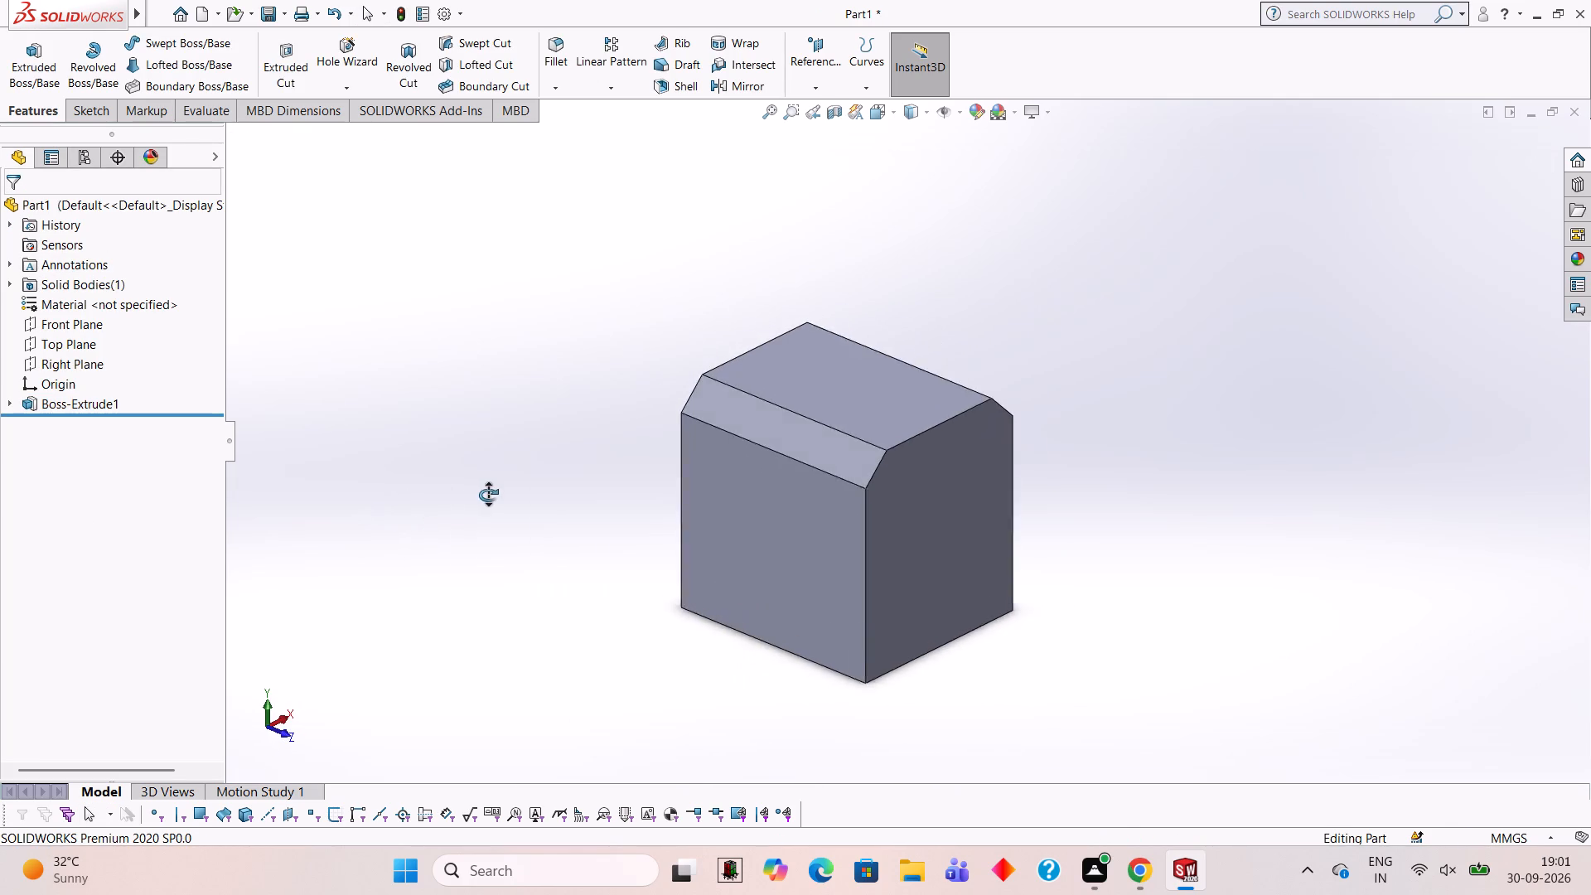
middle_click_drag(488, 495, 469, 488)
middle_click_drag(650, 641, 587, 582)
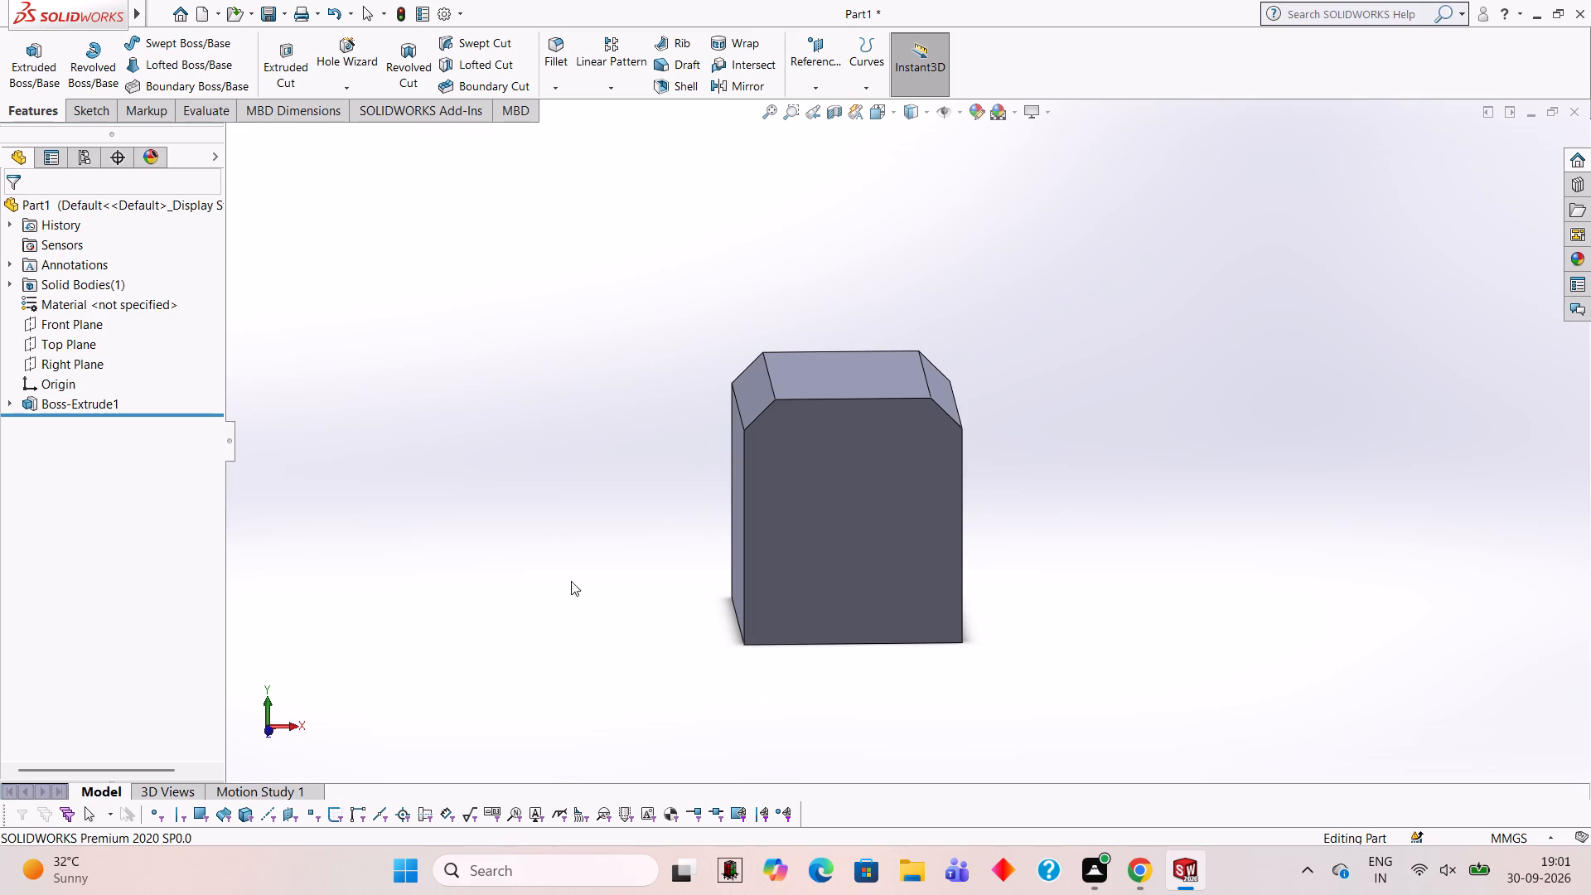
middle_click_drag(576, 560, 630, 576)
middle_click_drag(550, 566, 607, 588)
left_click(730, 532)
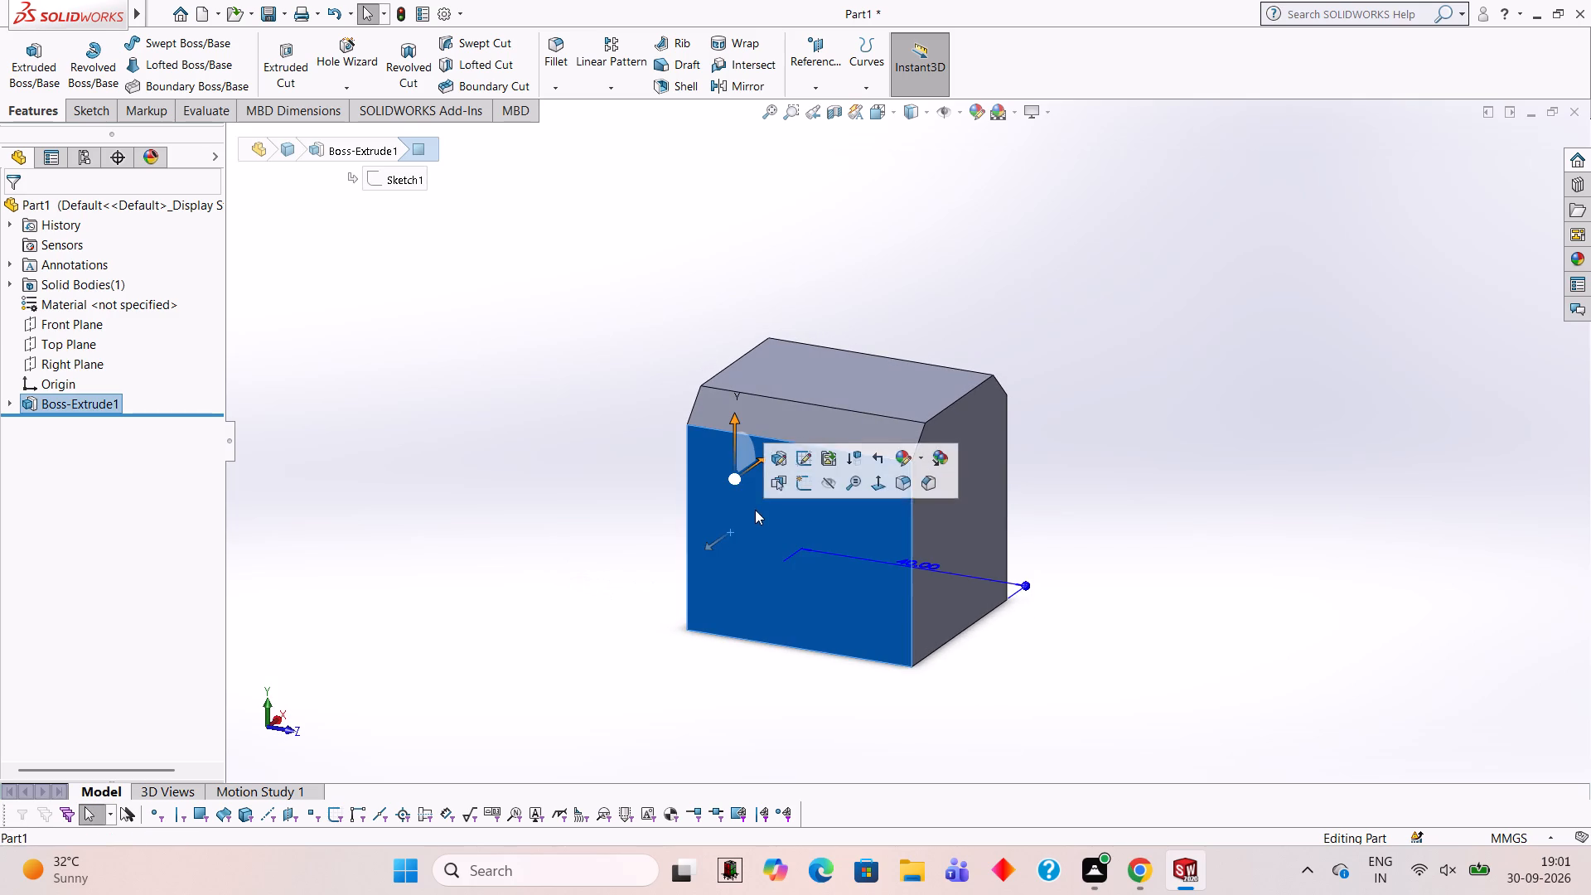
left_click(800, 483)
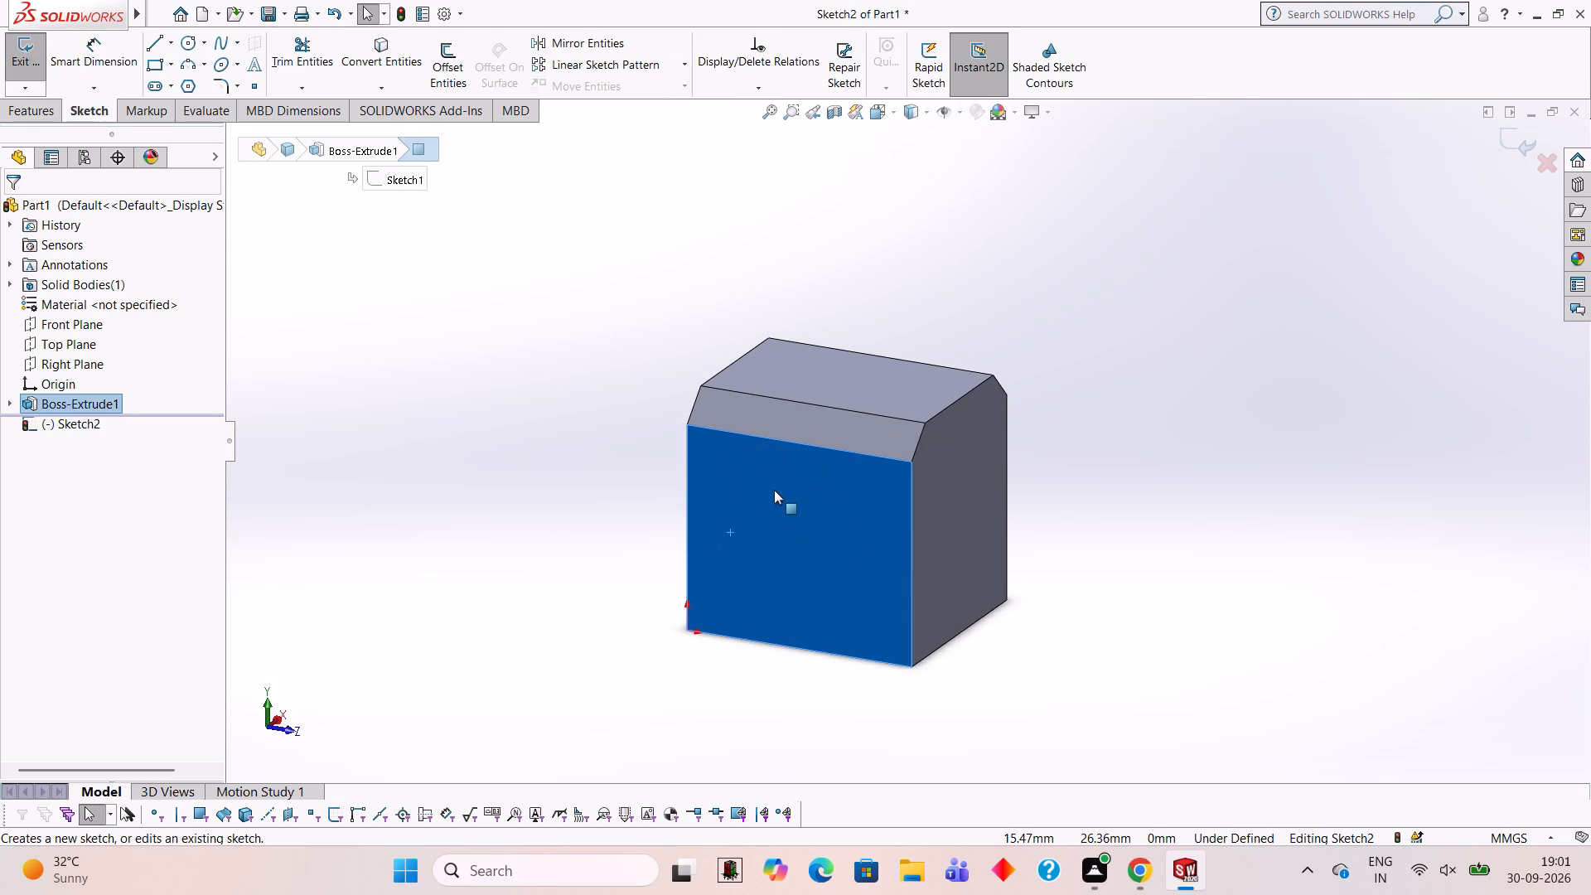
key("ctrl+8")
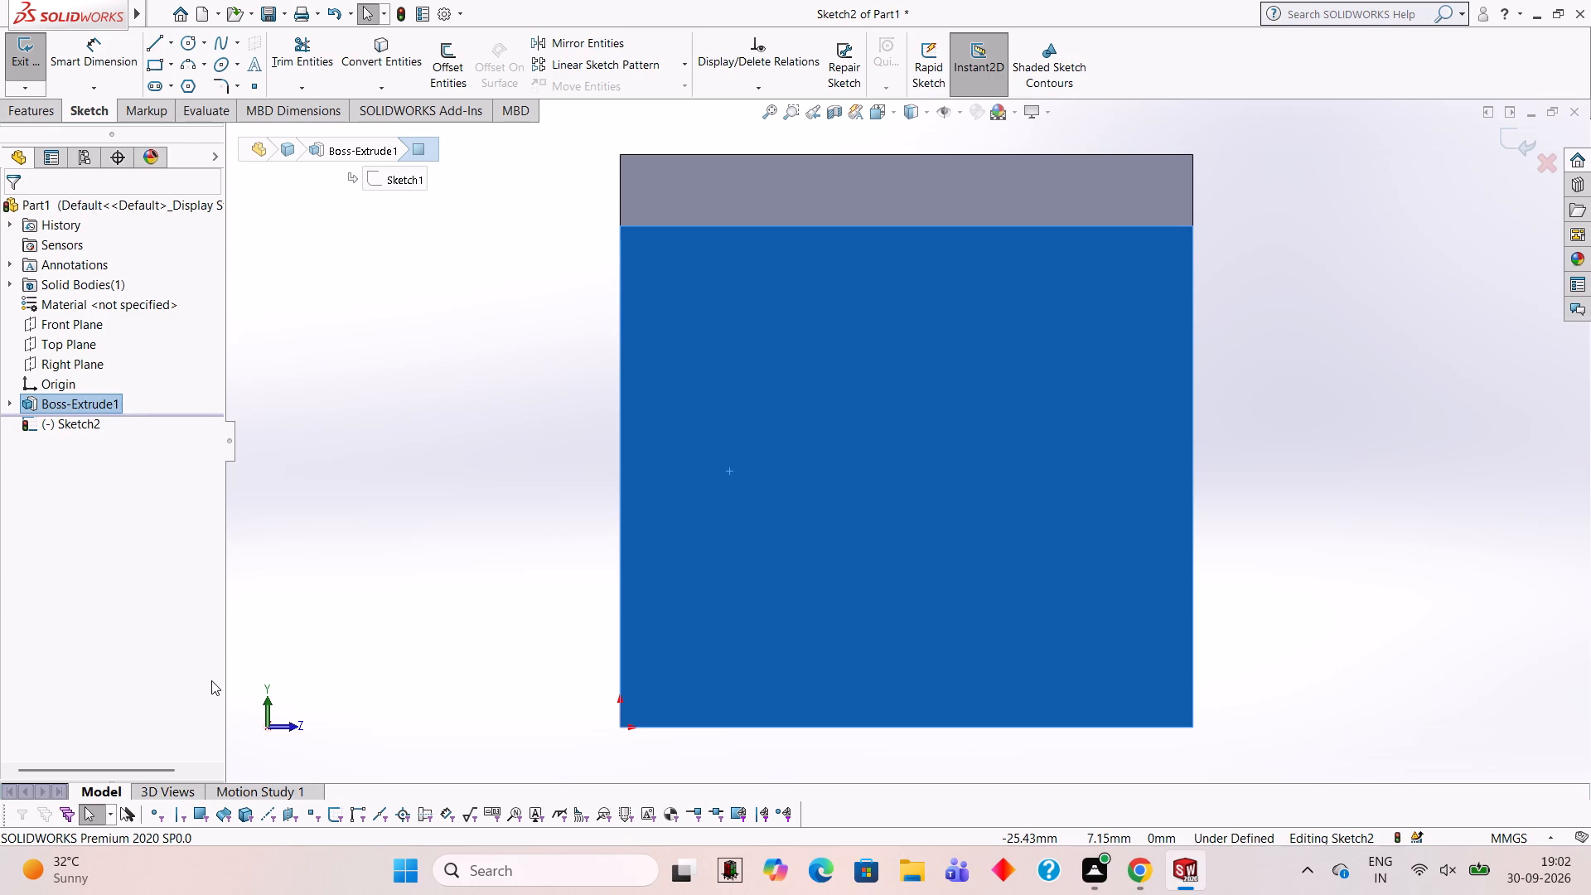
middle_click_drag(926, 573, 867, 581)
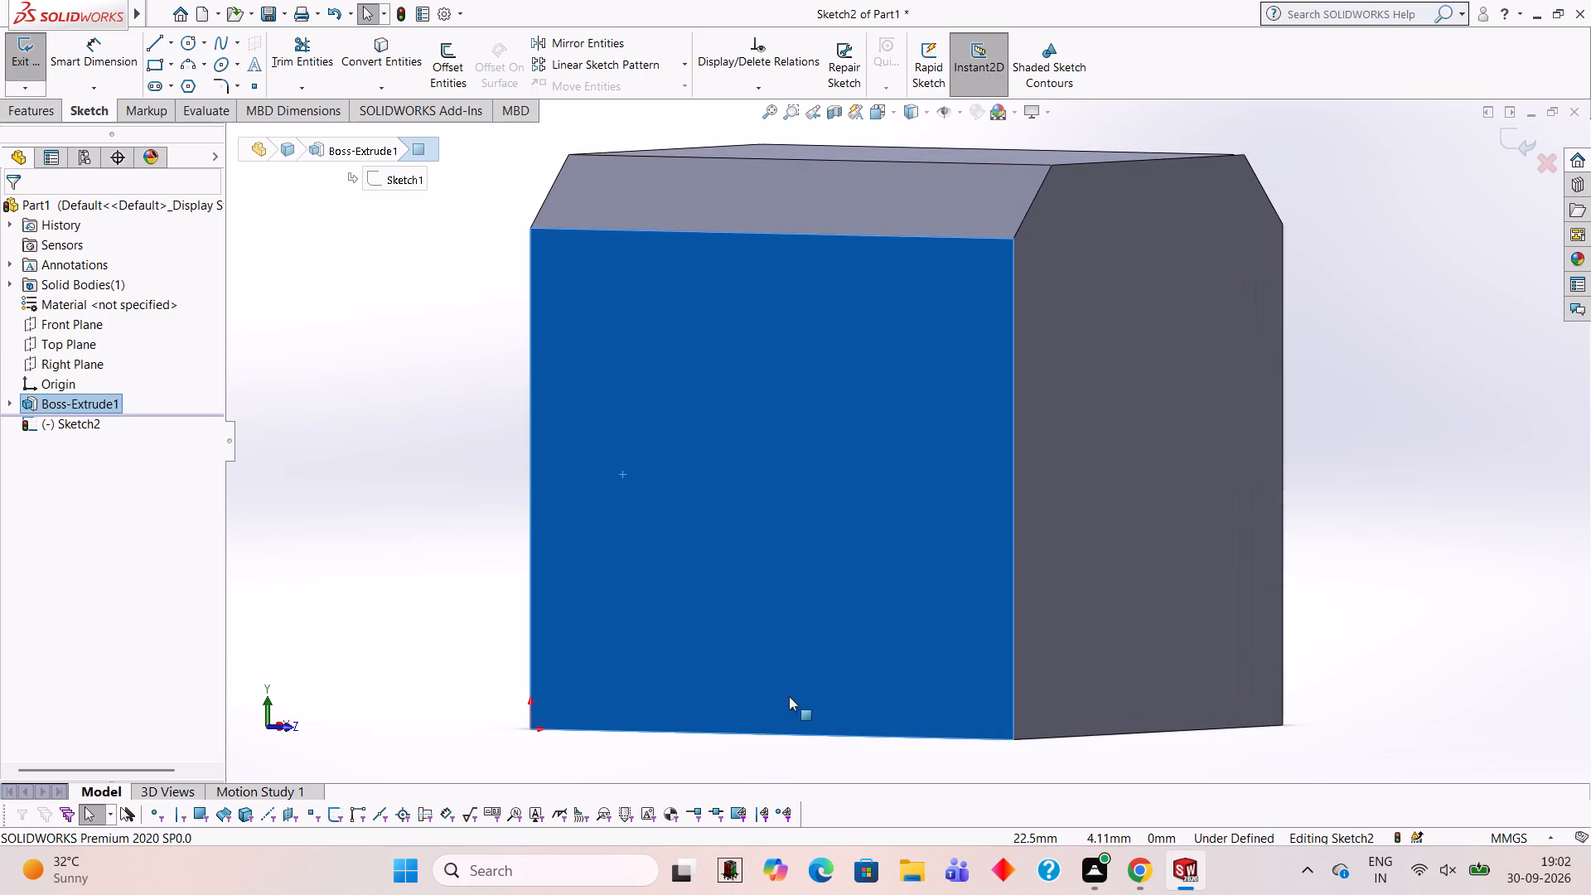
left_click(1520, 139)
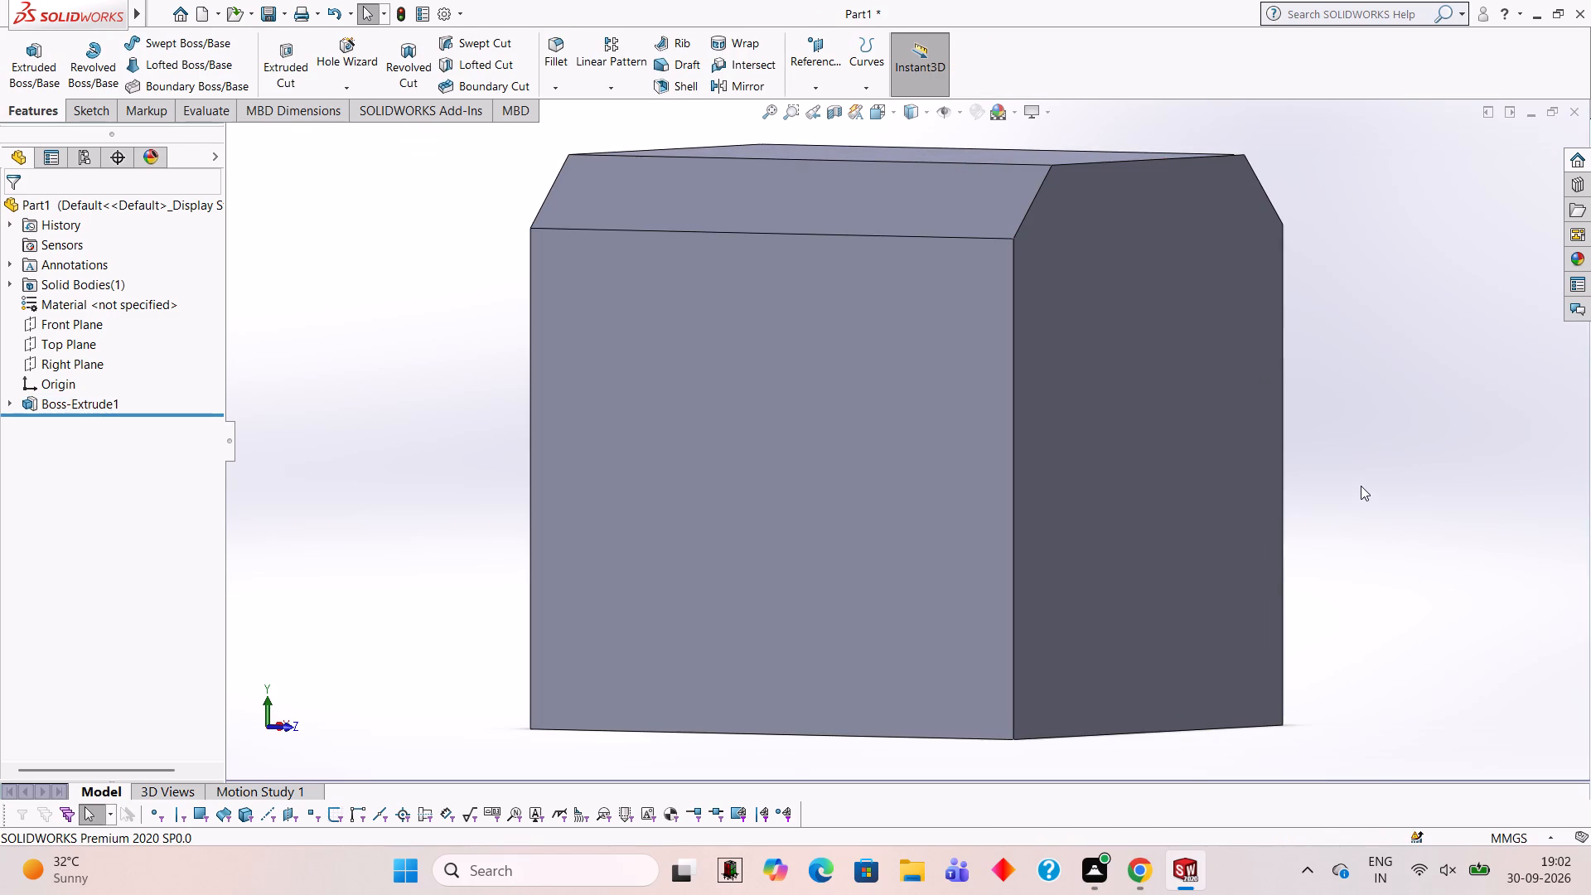
Start a sketch on the chamfered end face and draw a 20 mm vertical line up its left edge from the lower-left corner.
middle_click_drag(1360, 486, 1331, 482)
left_click(1104, 452)
left_click(1180, 406)
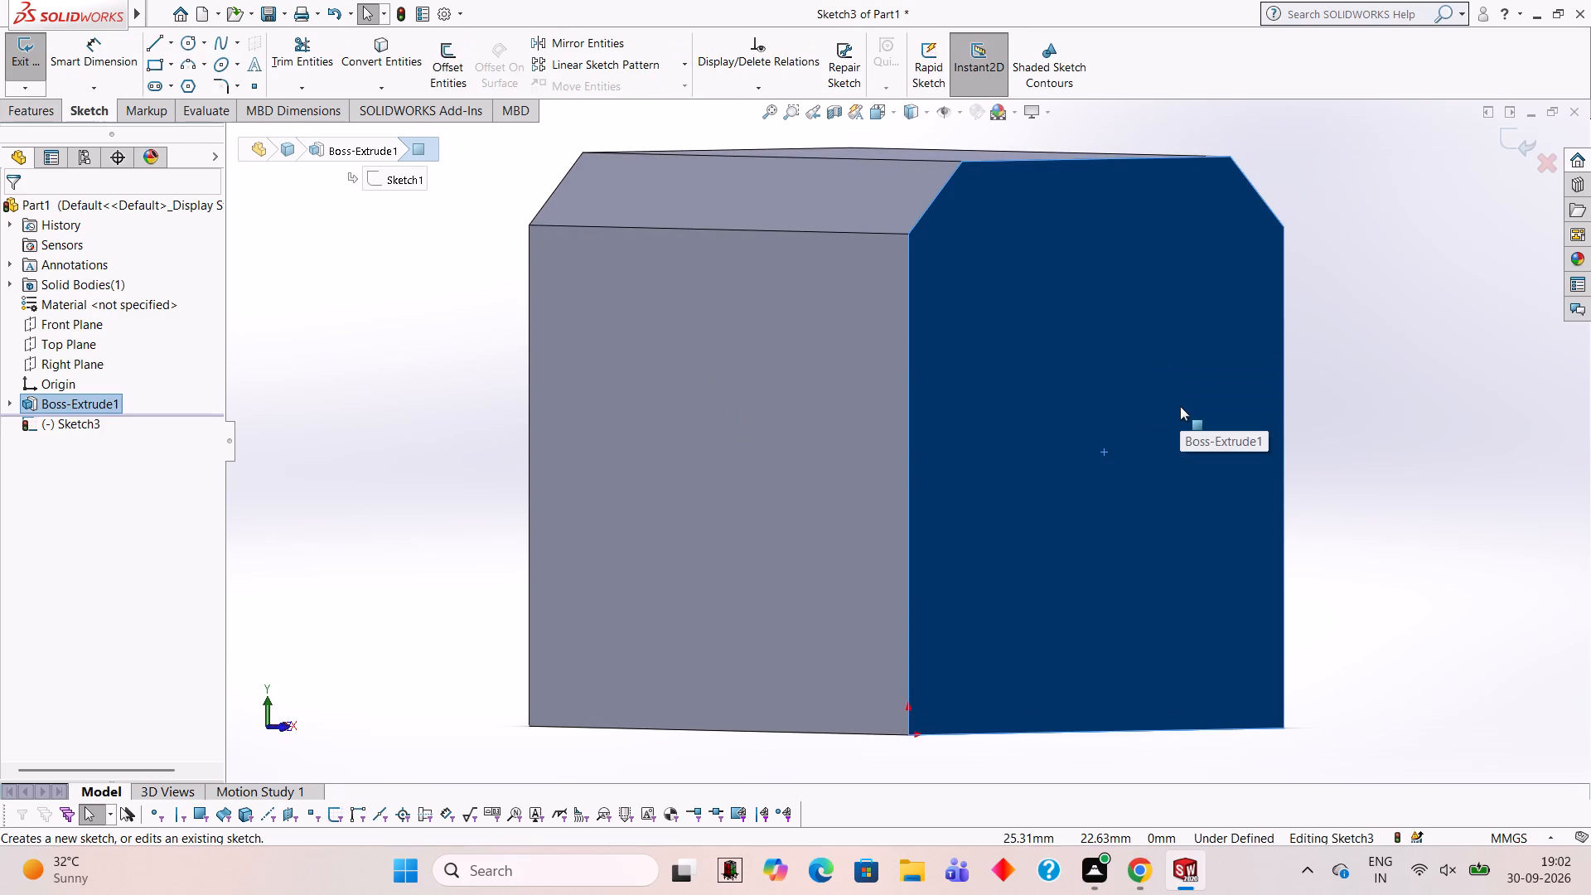
key("ctrl+8")
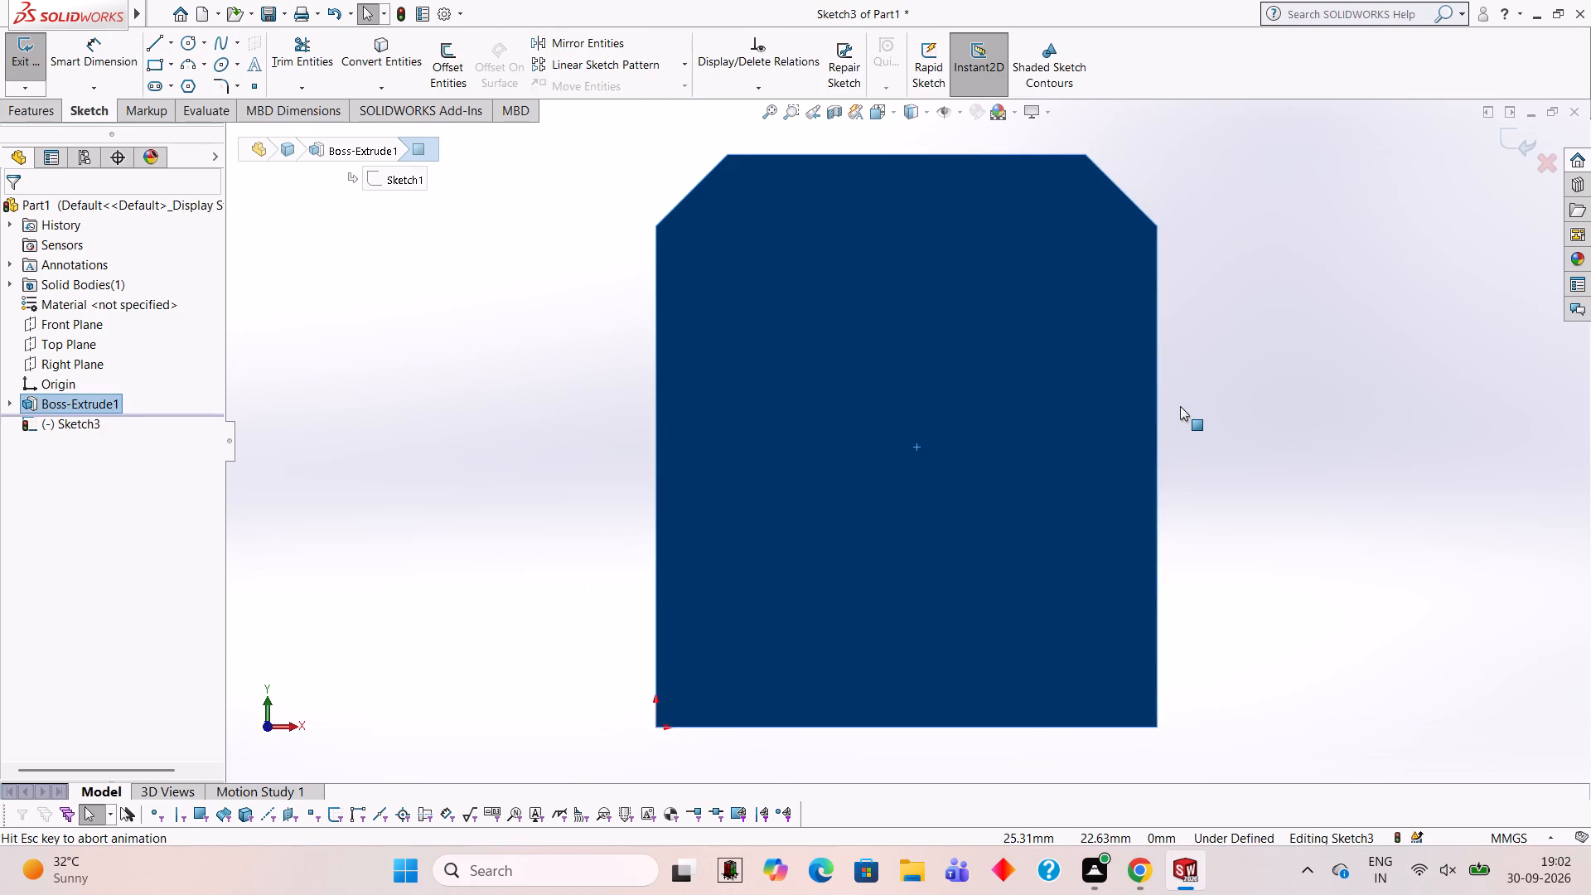
left_click(150, 41)
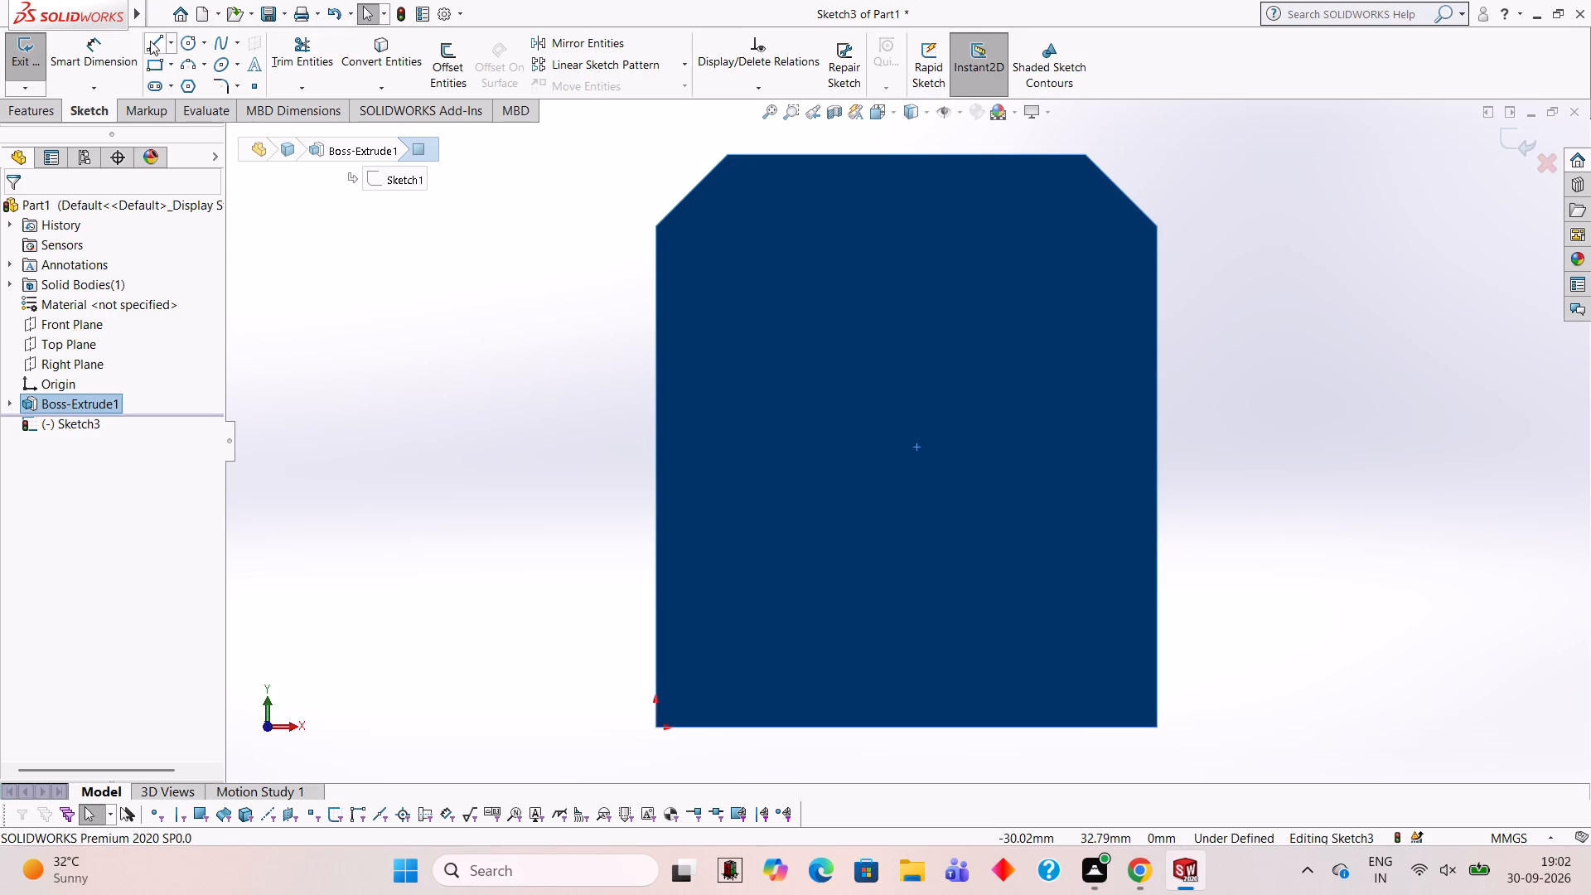
left_click(656, 728)
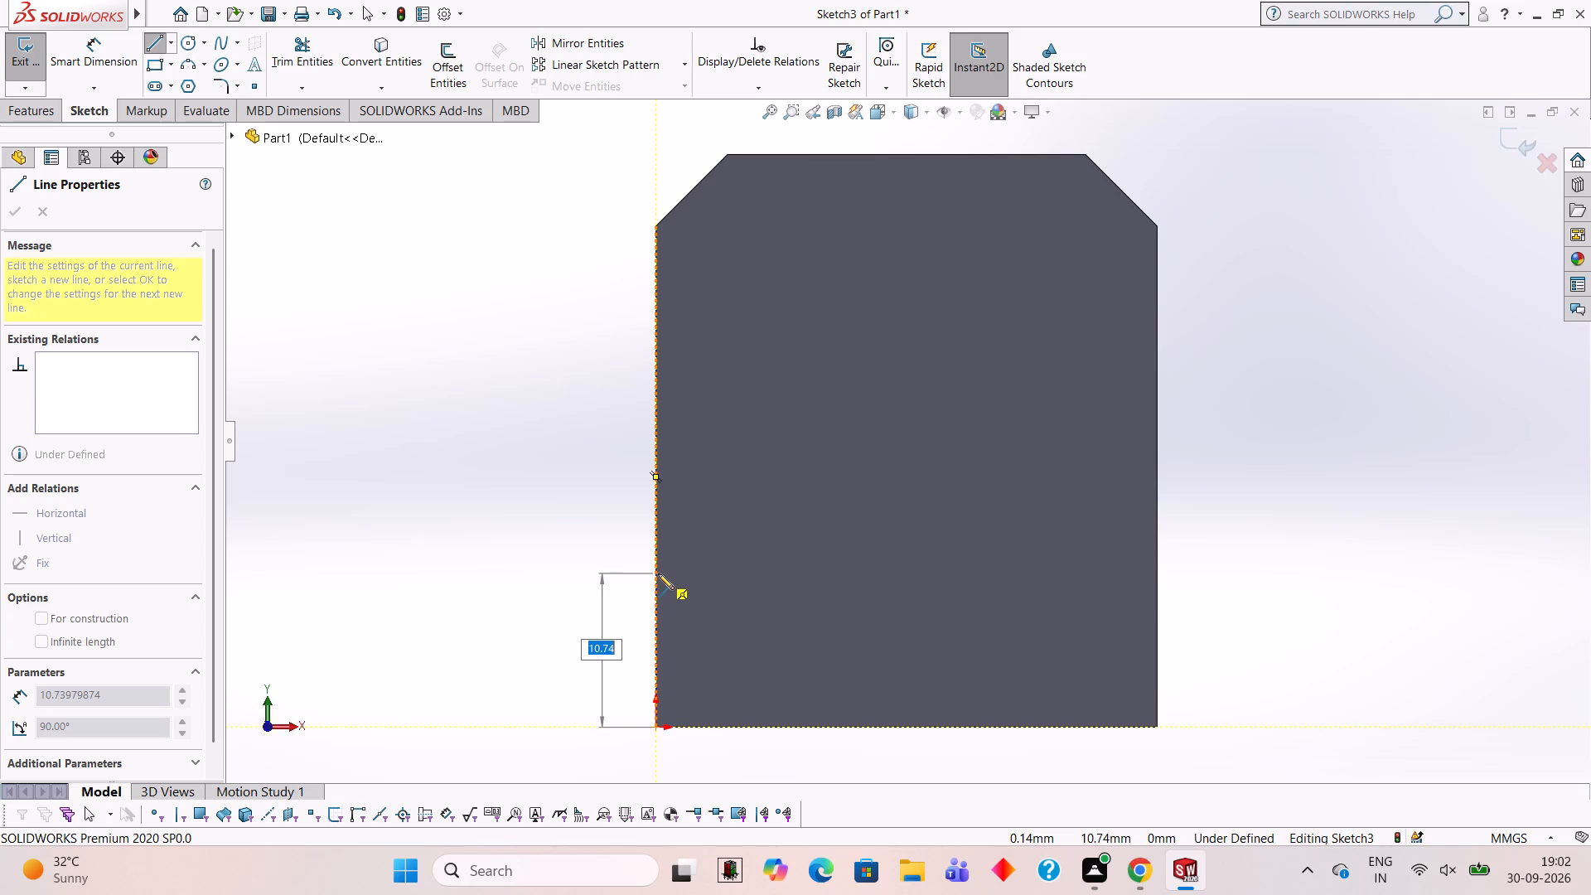
type("20")
key("Return")
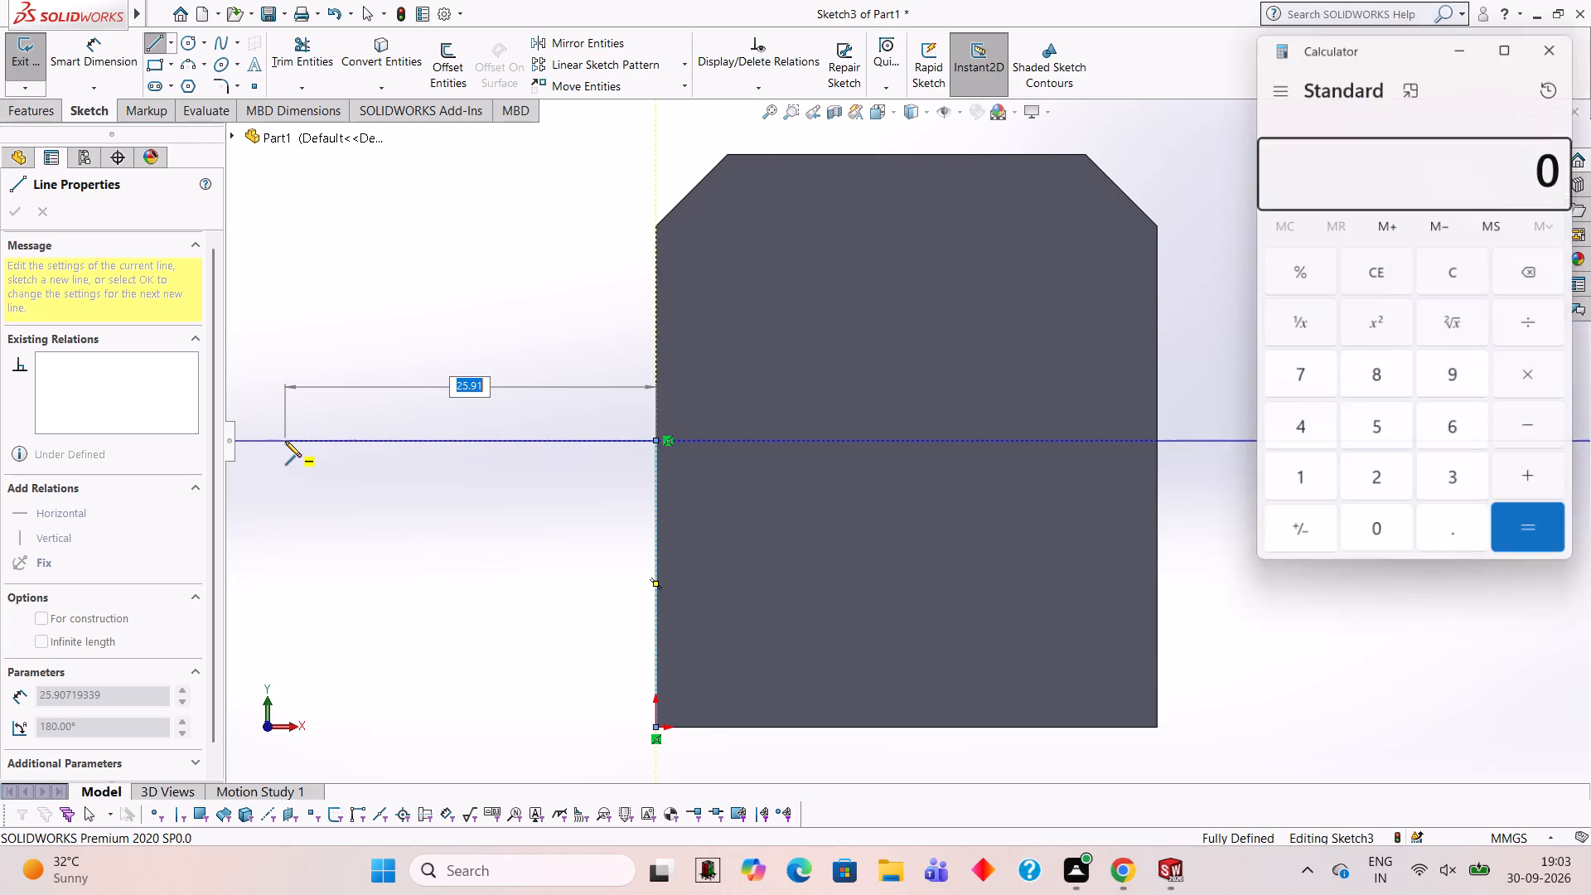
Calculate 55 minus 35 in the Calculator and close it.
type("55")
key("minus")
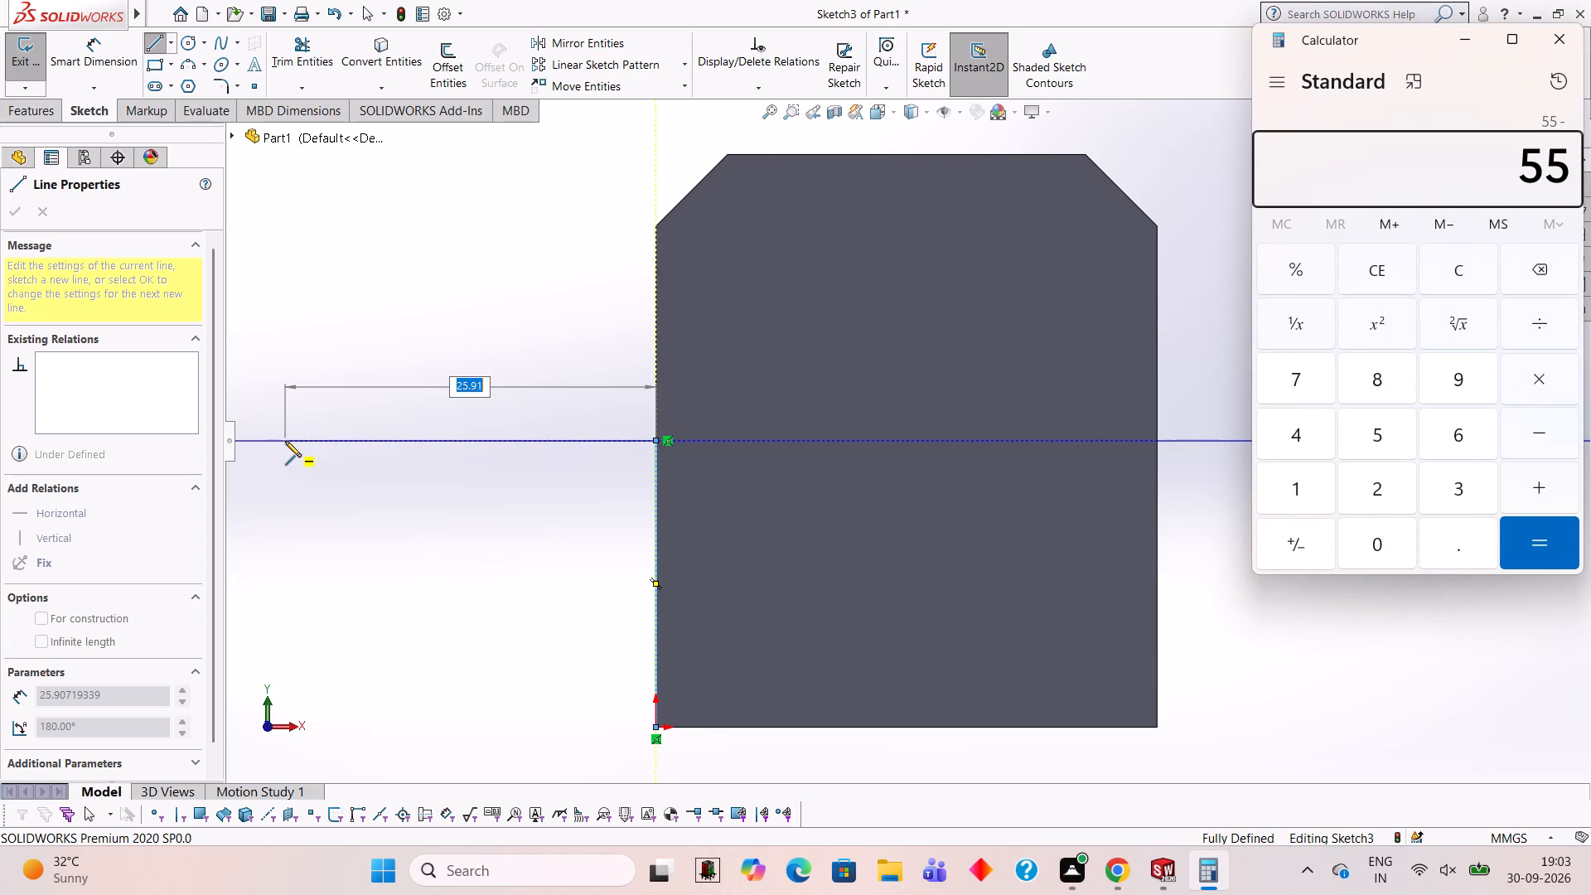
type("35")
key("Return")
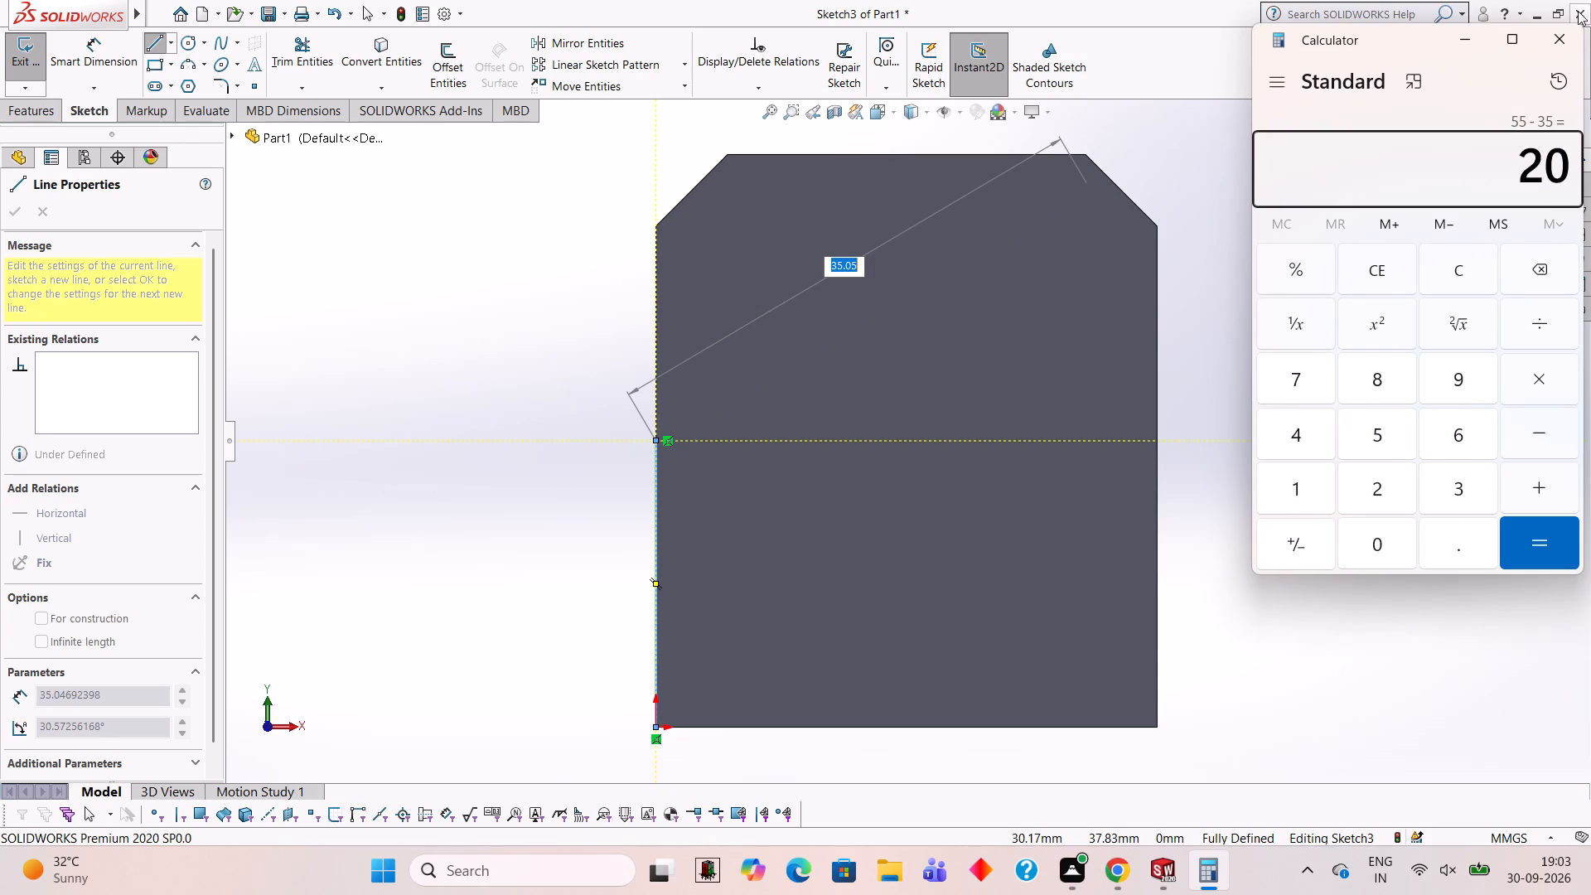
left_click(1558, 31)
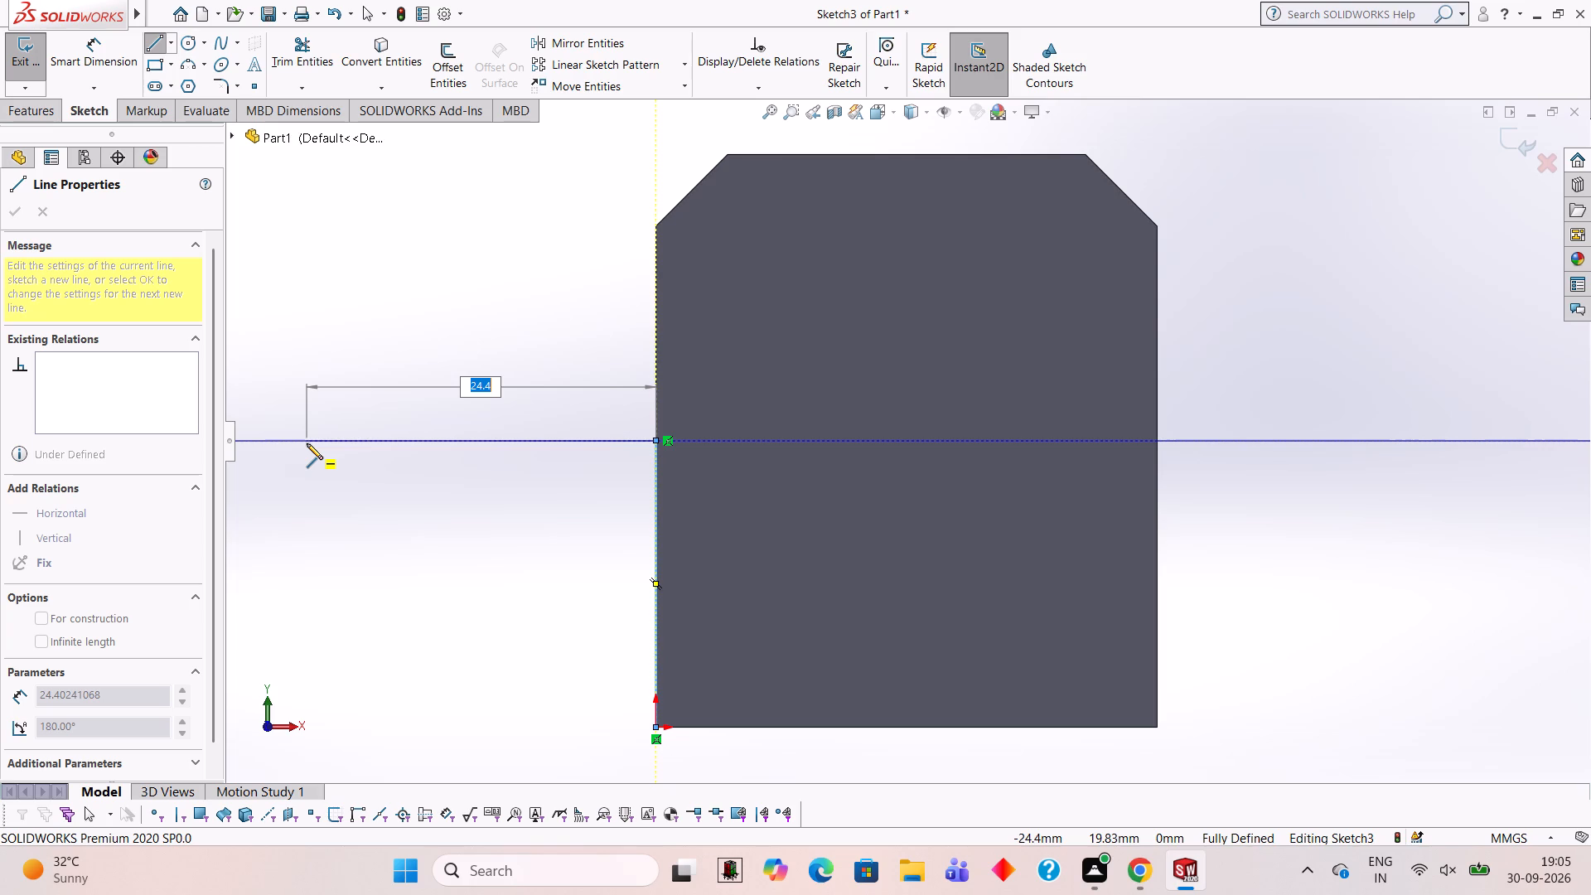
Draw a 36.5 mm horizontal line from the face's vertical centreline at mid-height leftward through the 20 mm line's upper end.
key("Escape")
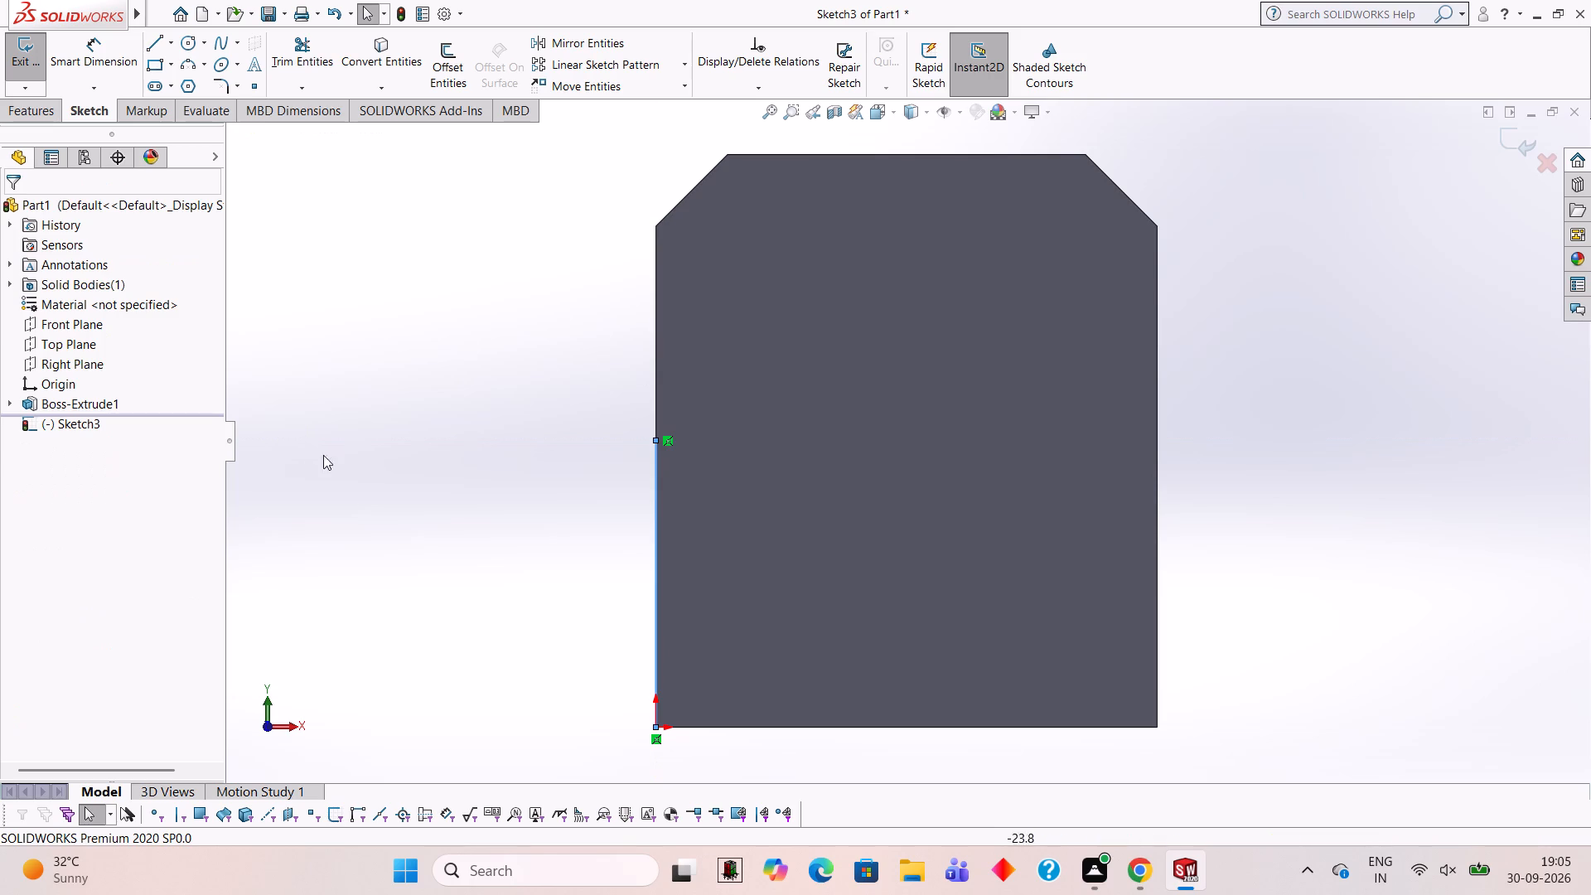
left_click(147, 48)
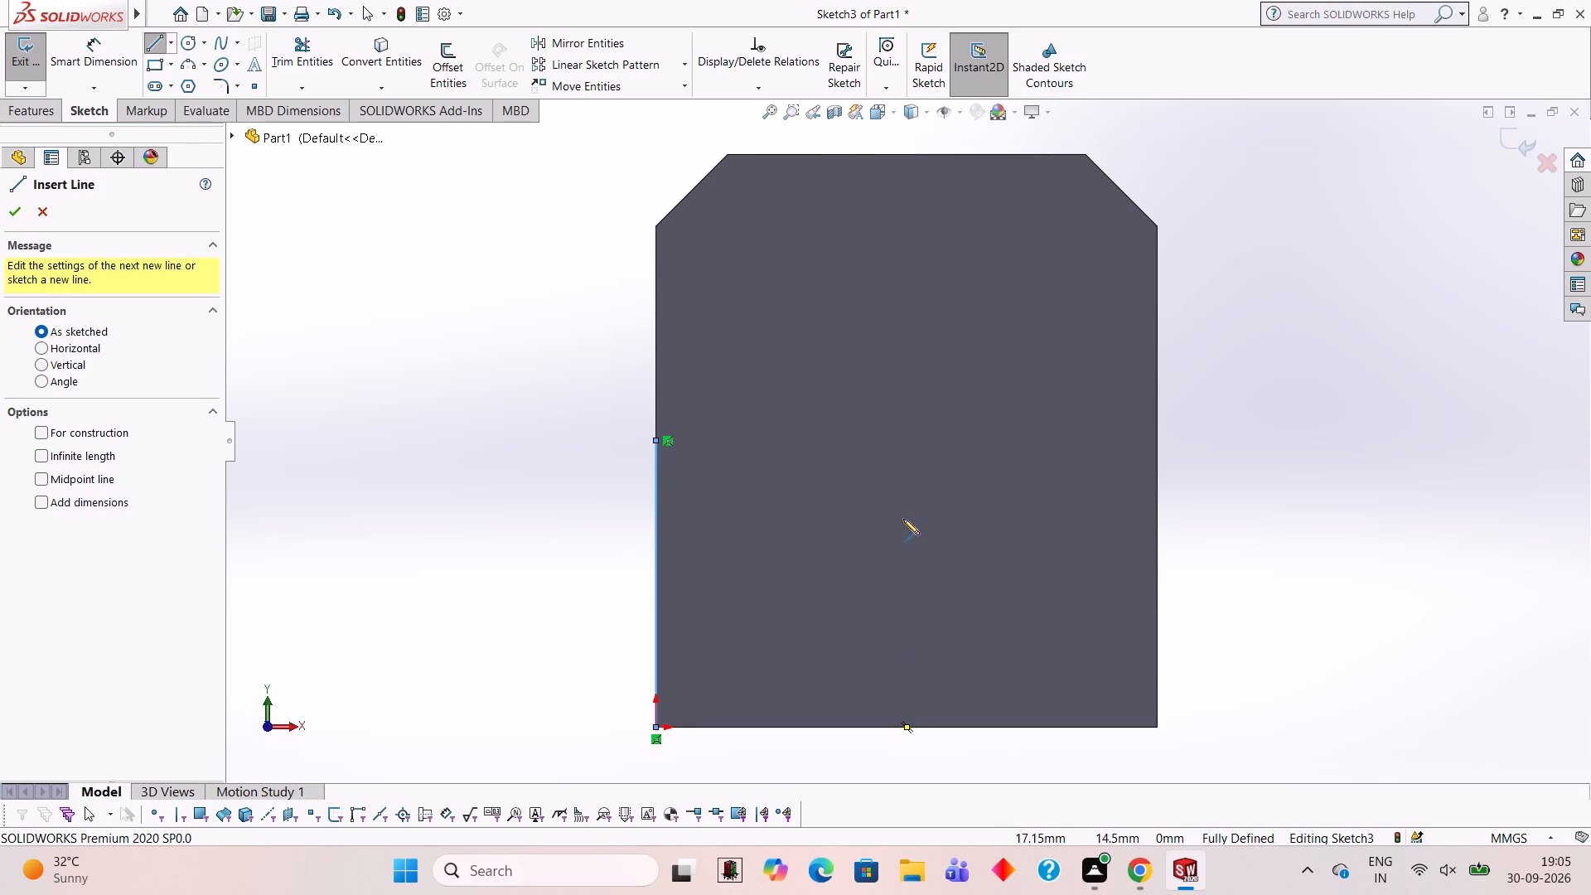
left_click(910, 437)
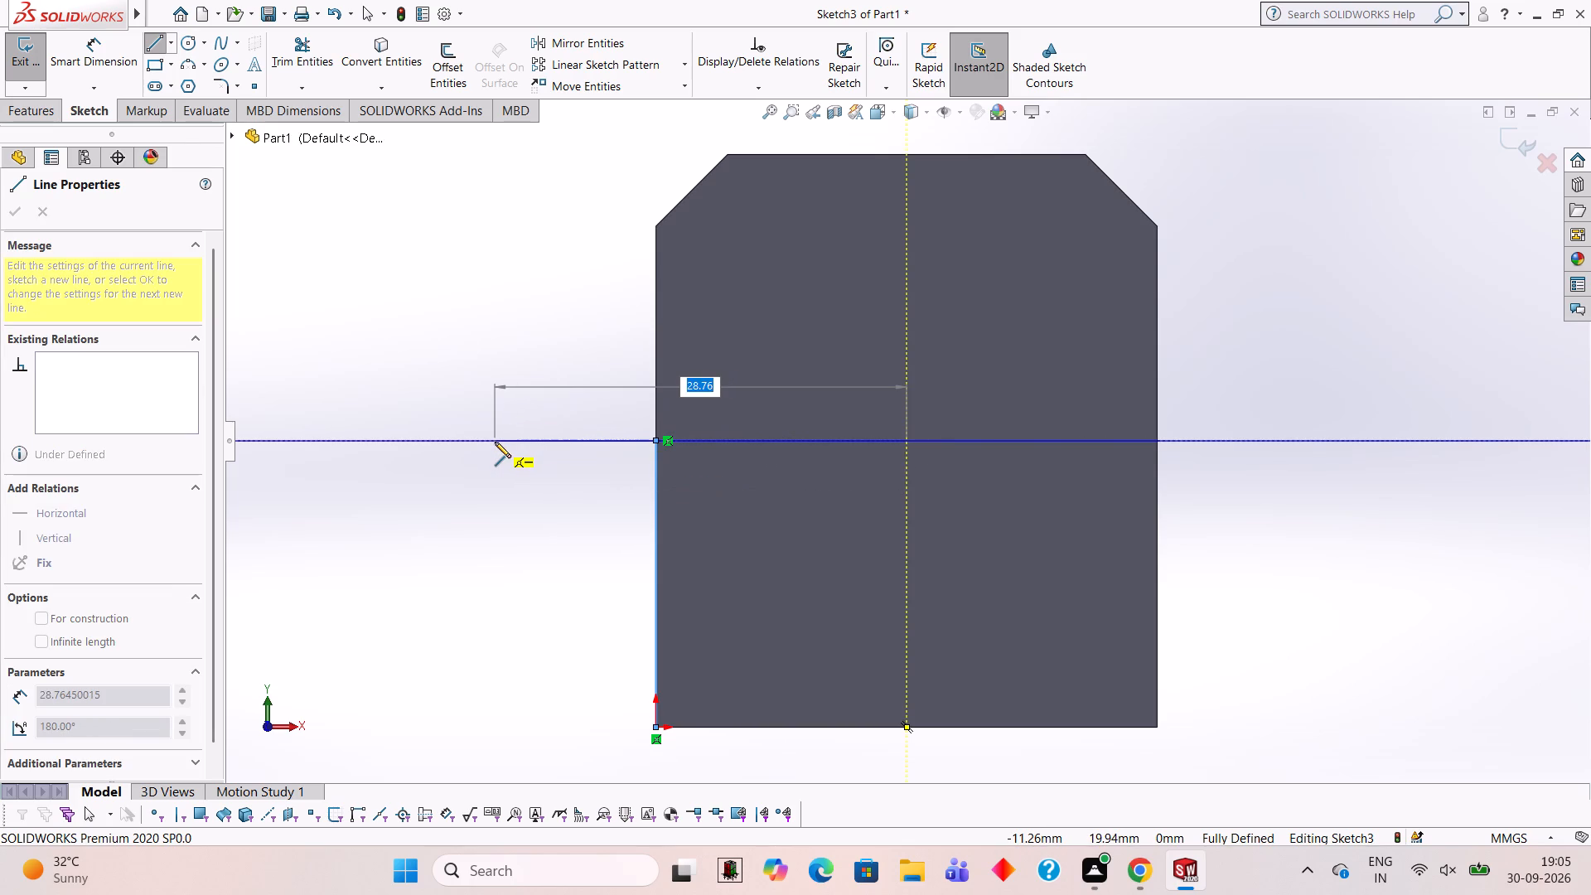
type("36")
type(".5")
key("Return")
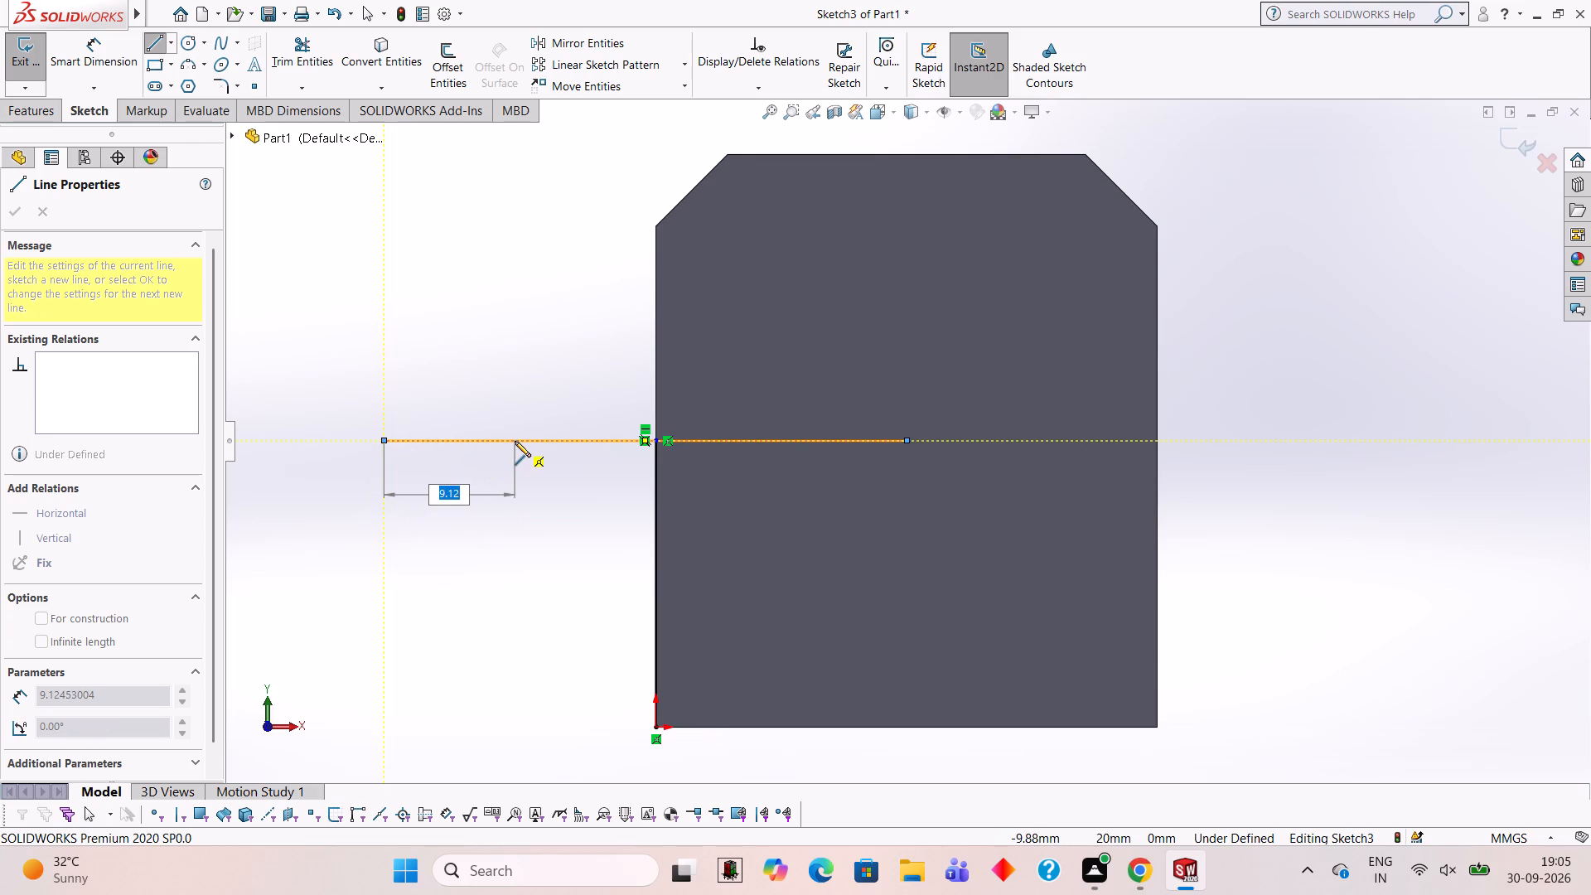
Calculate 18 divided by 2 in the Calculator and close it.
type("18/2")
key("Return")
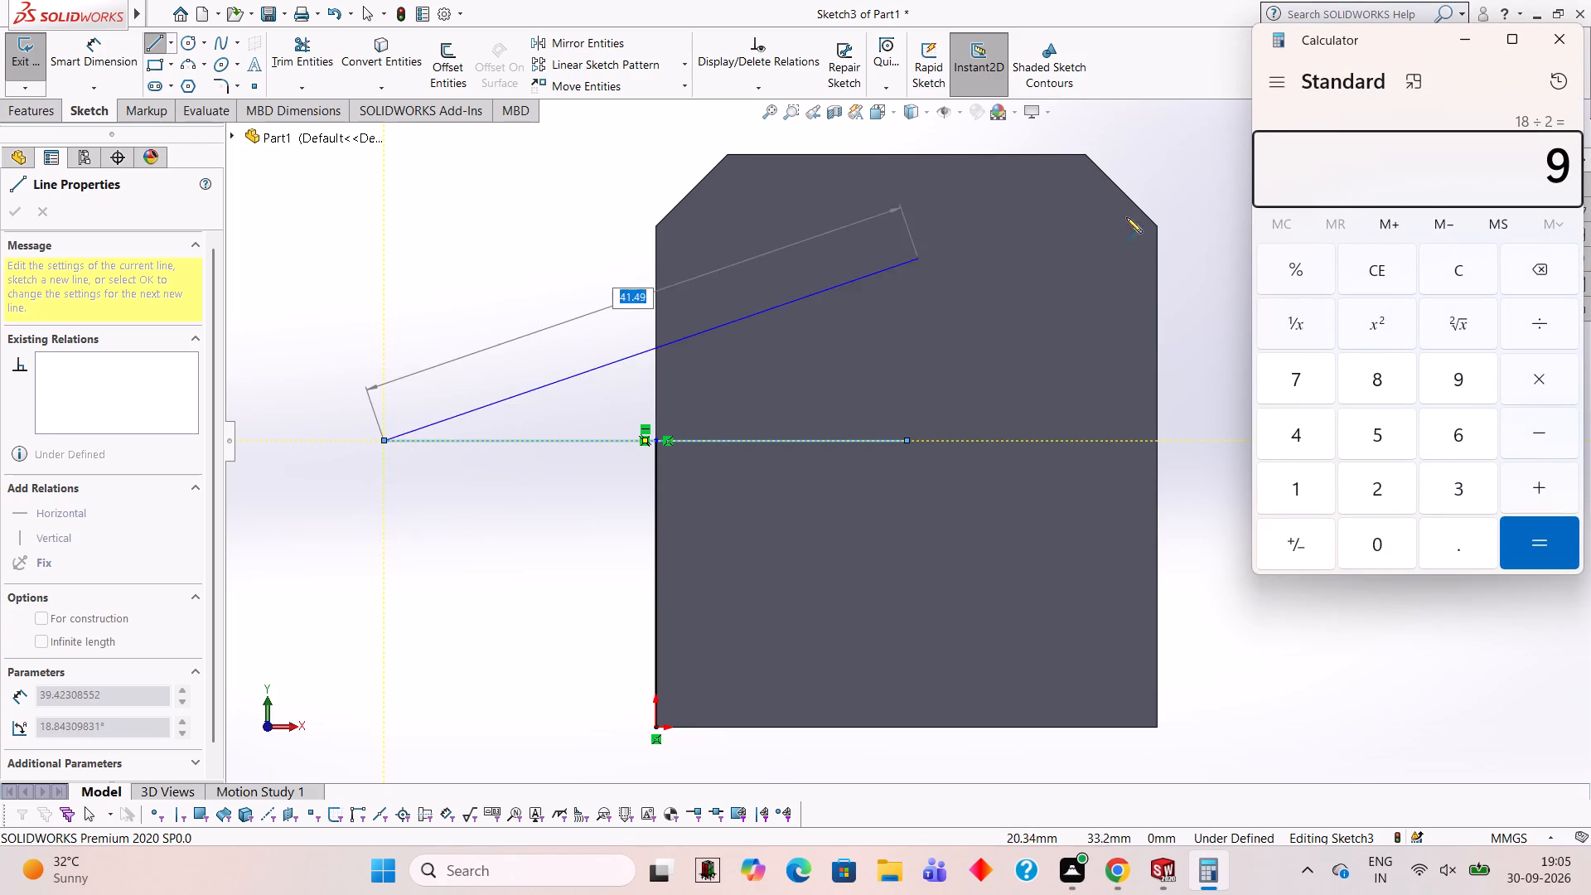
left_click(1564, 41)
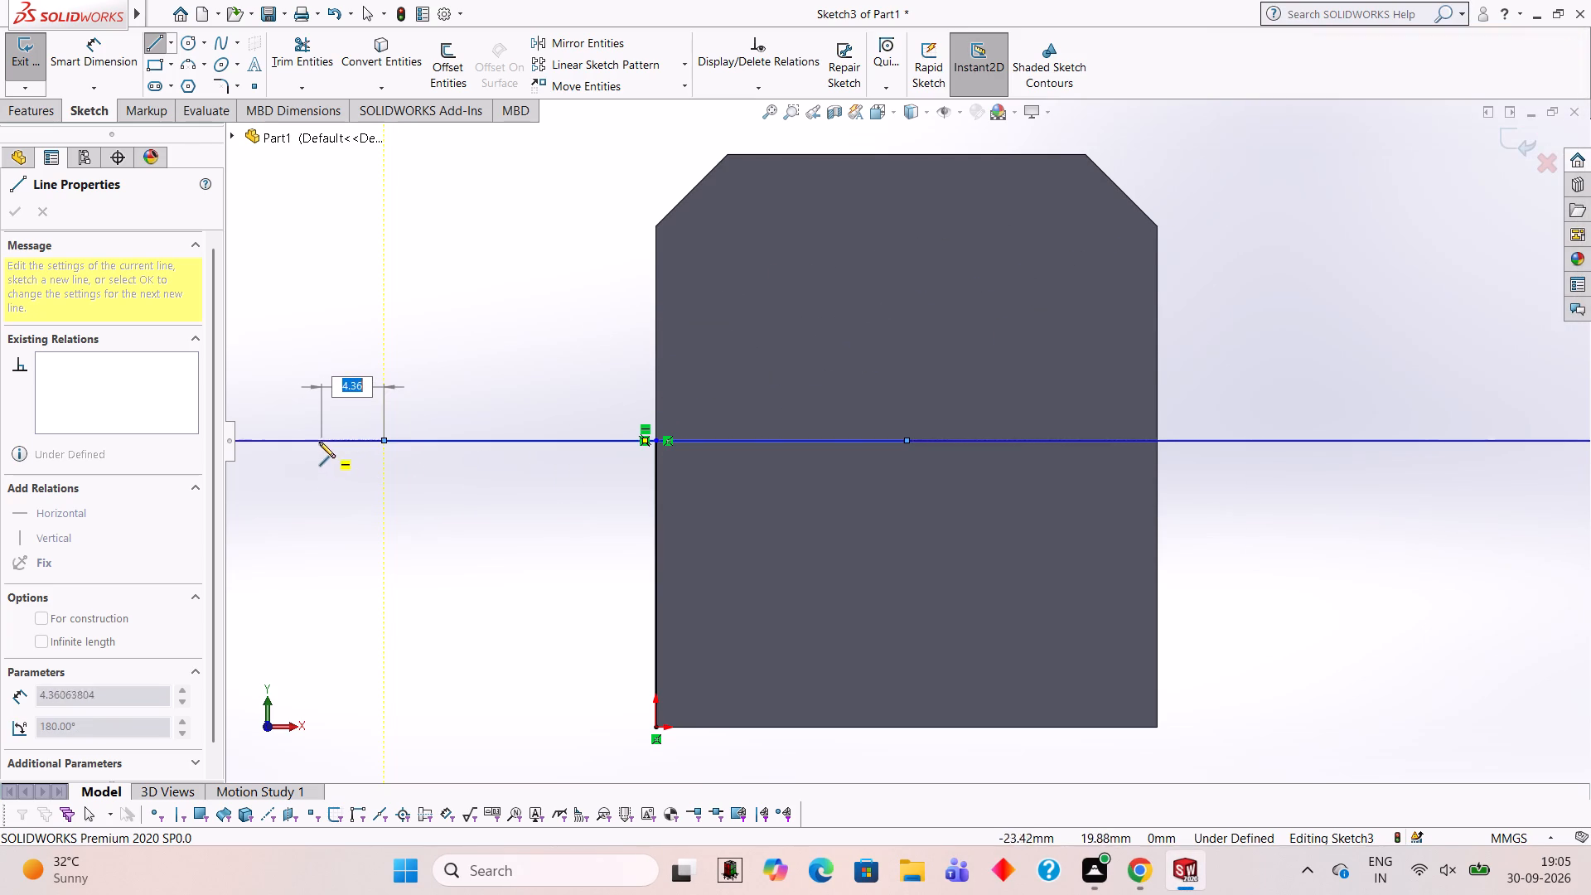
Continue the horizontal line with a 9 mm segment further left from the 36.5 mm line's outer end.
key("9")
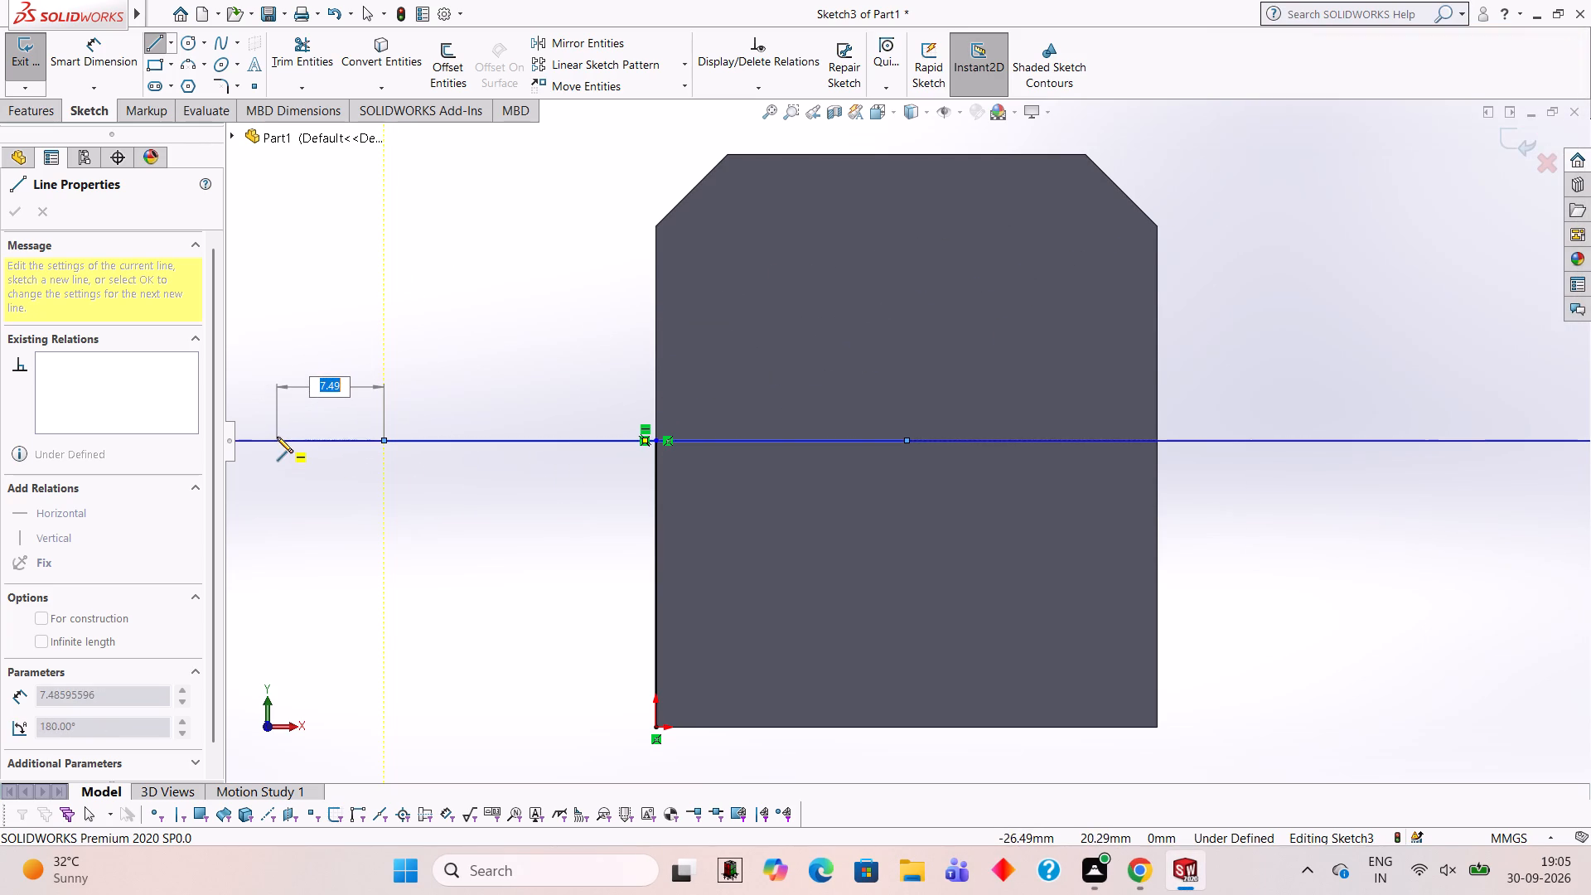
key("9")
key("Return")
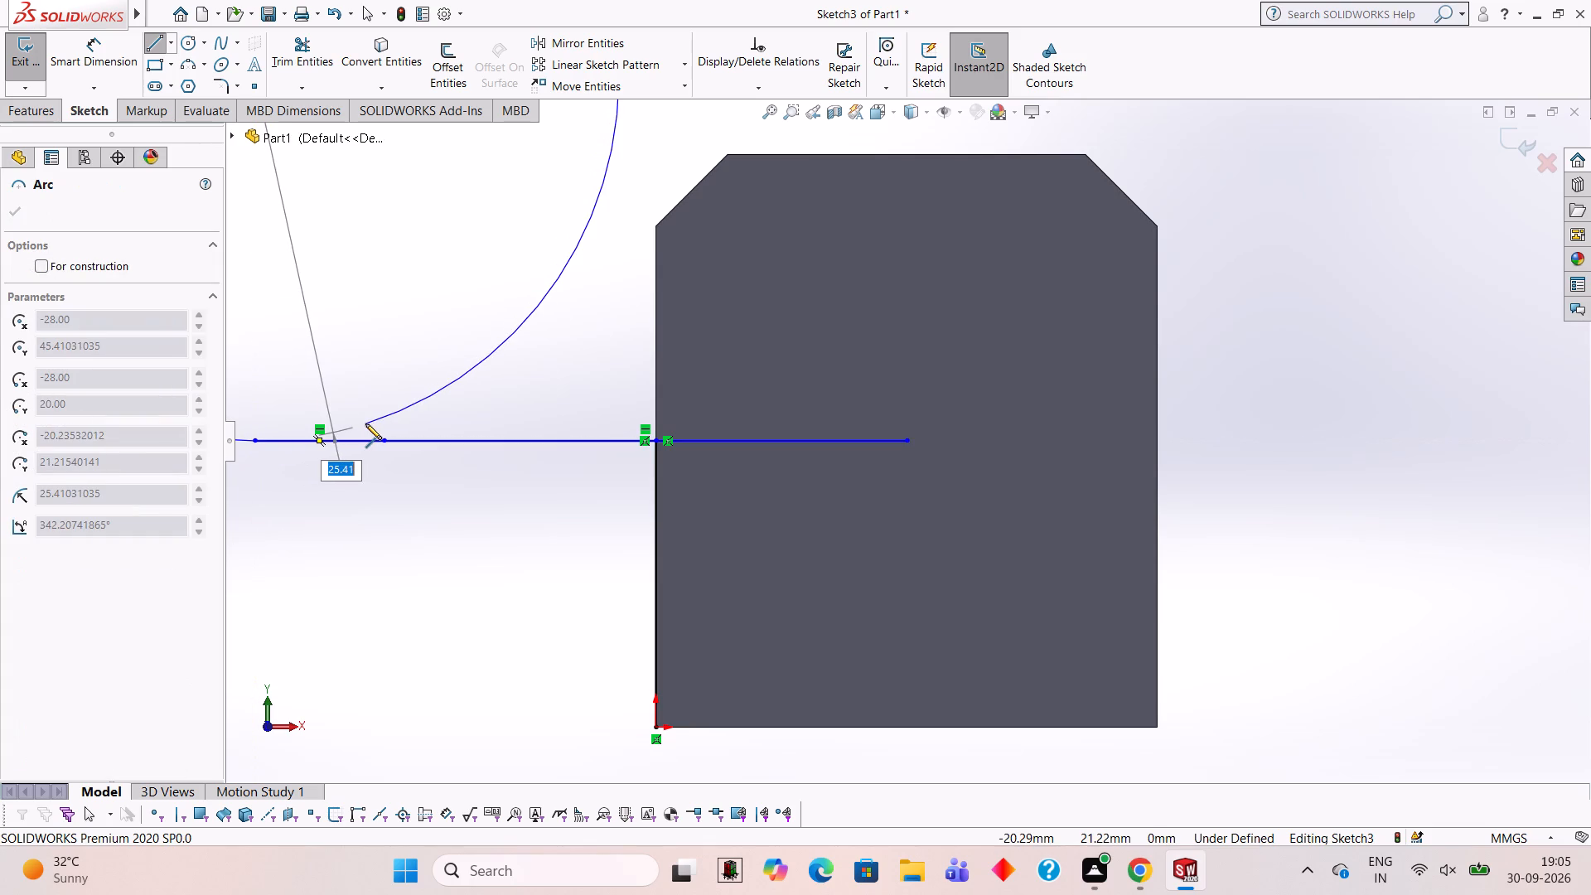
scroll(373, 452, "up", 2)
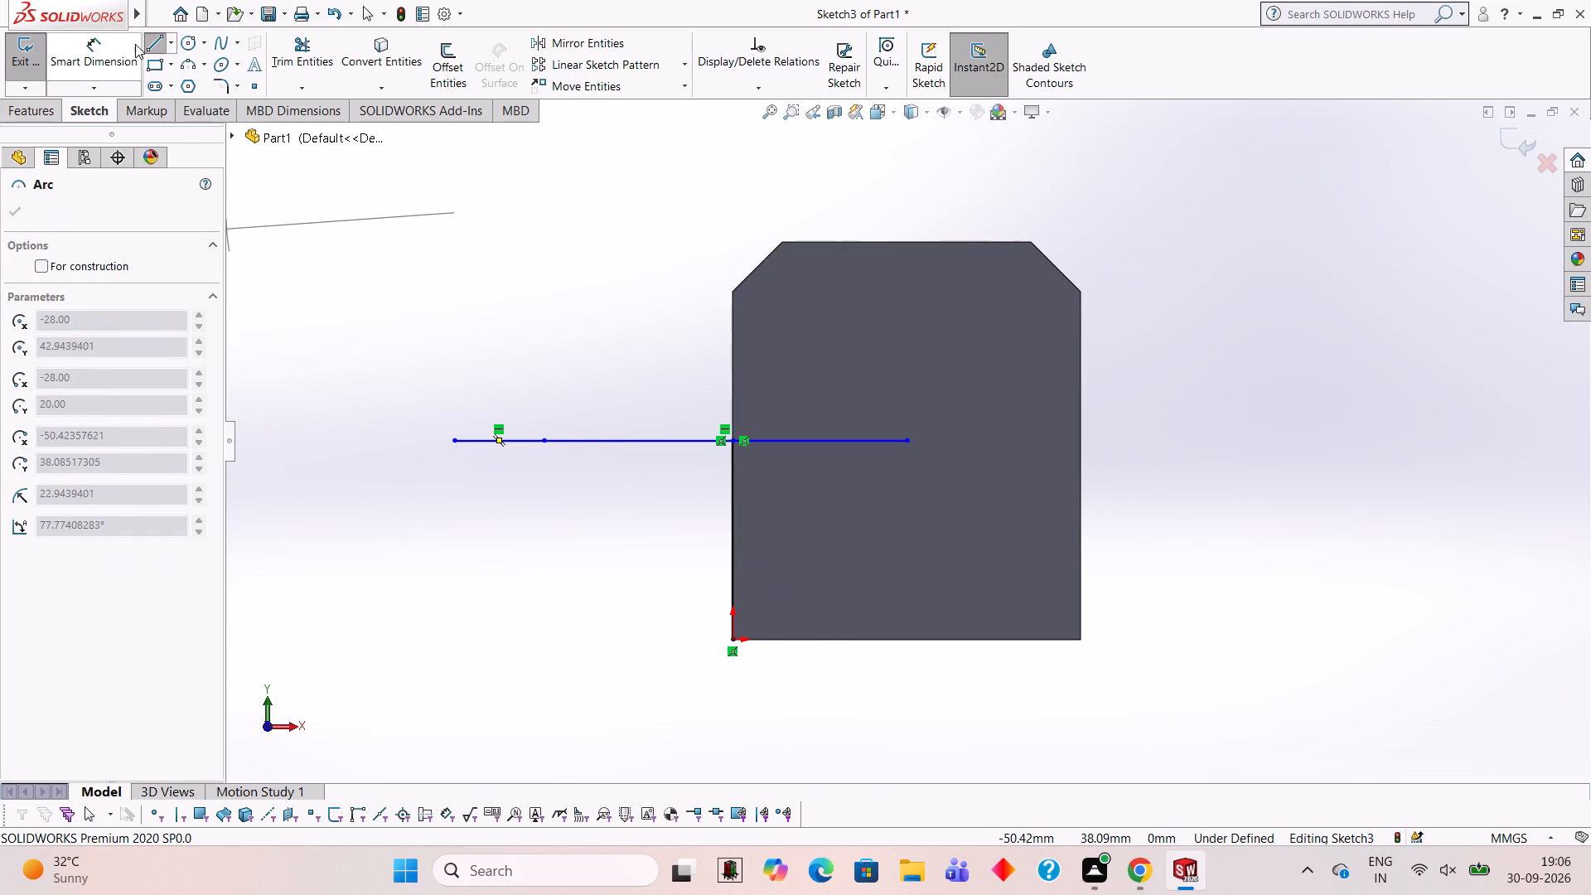
left_click(157, 44)
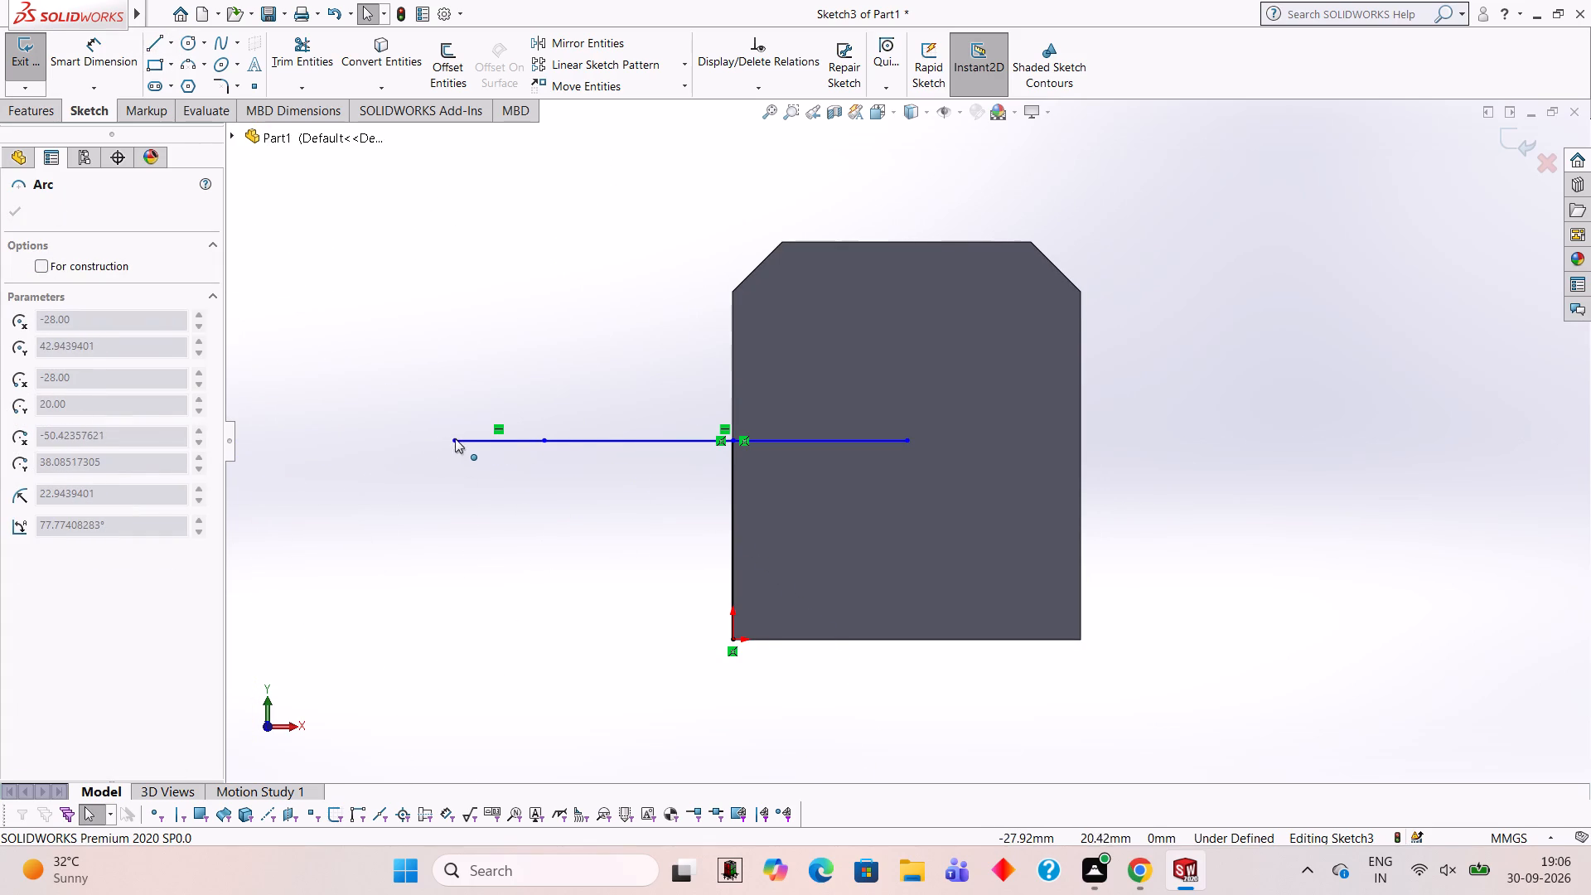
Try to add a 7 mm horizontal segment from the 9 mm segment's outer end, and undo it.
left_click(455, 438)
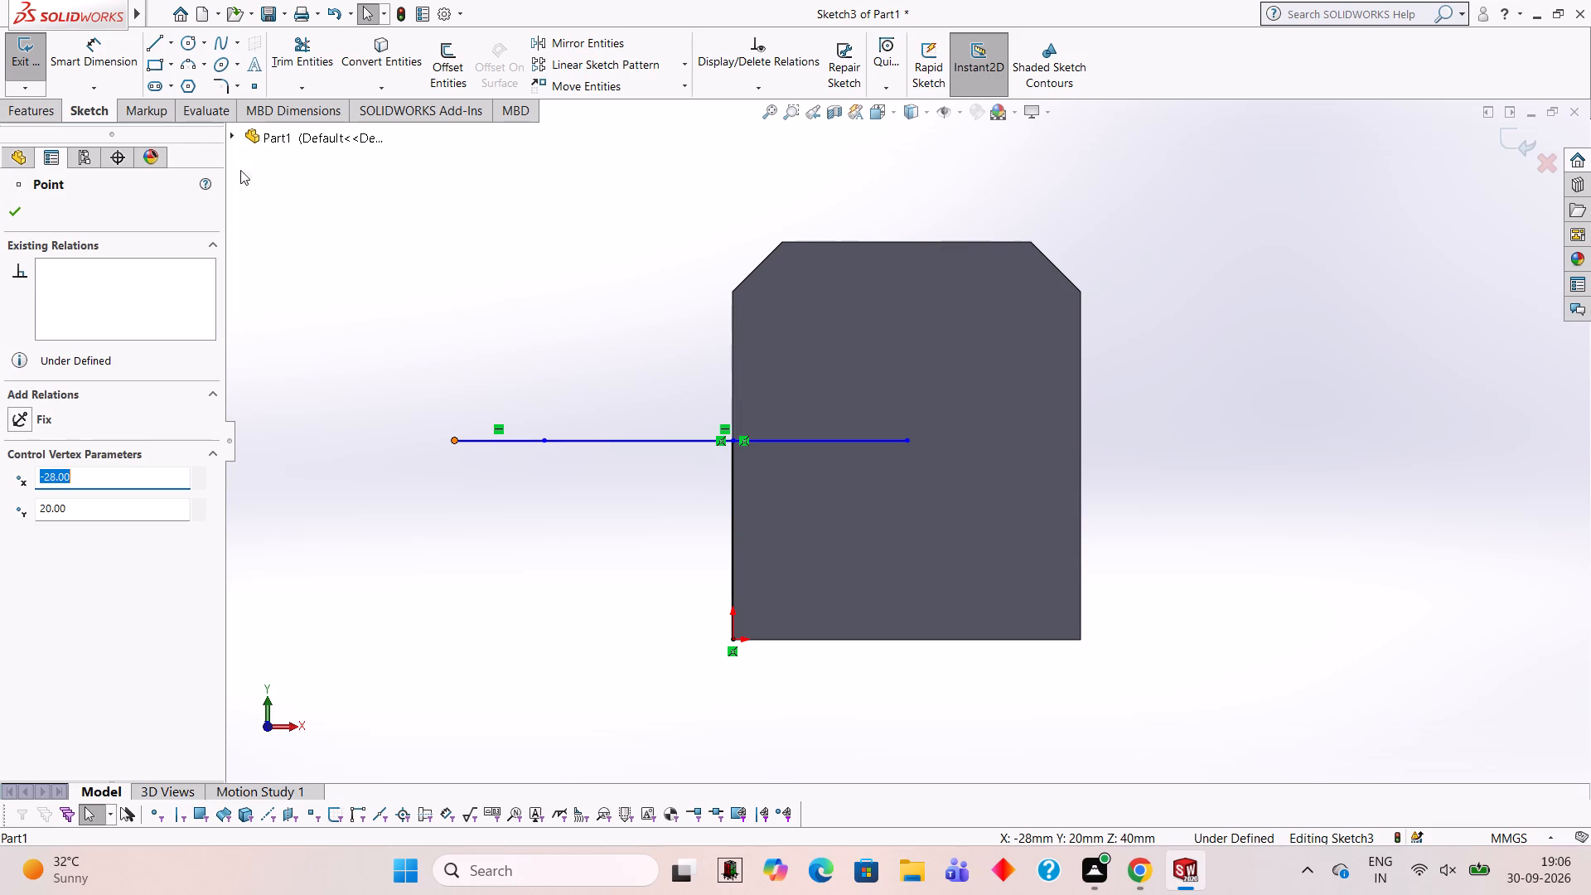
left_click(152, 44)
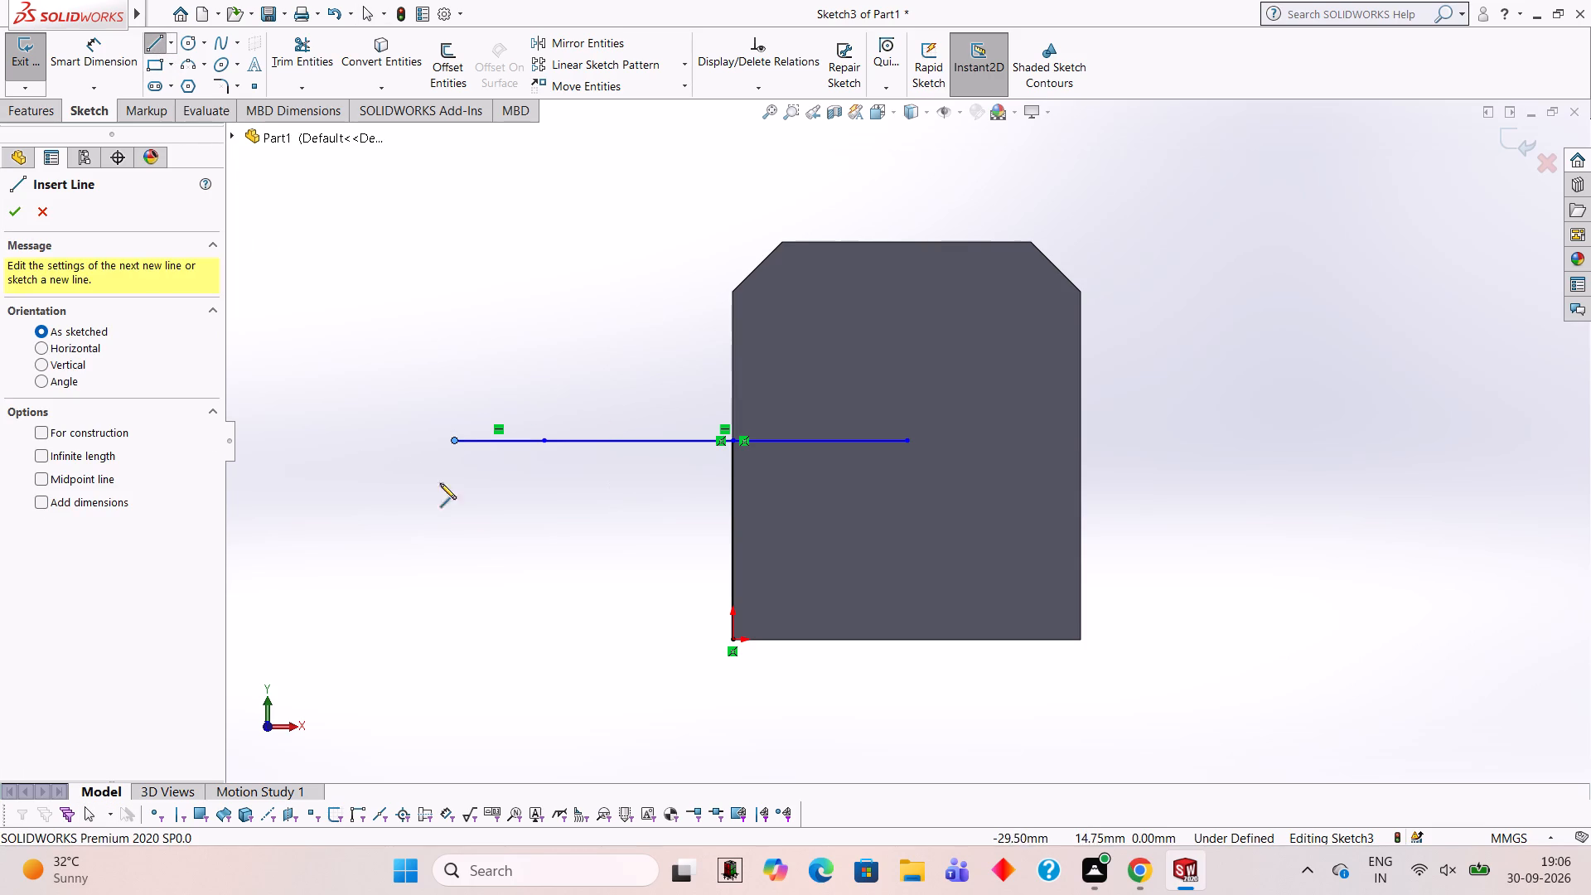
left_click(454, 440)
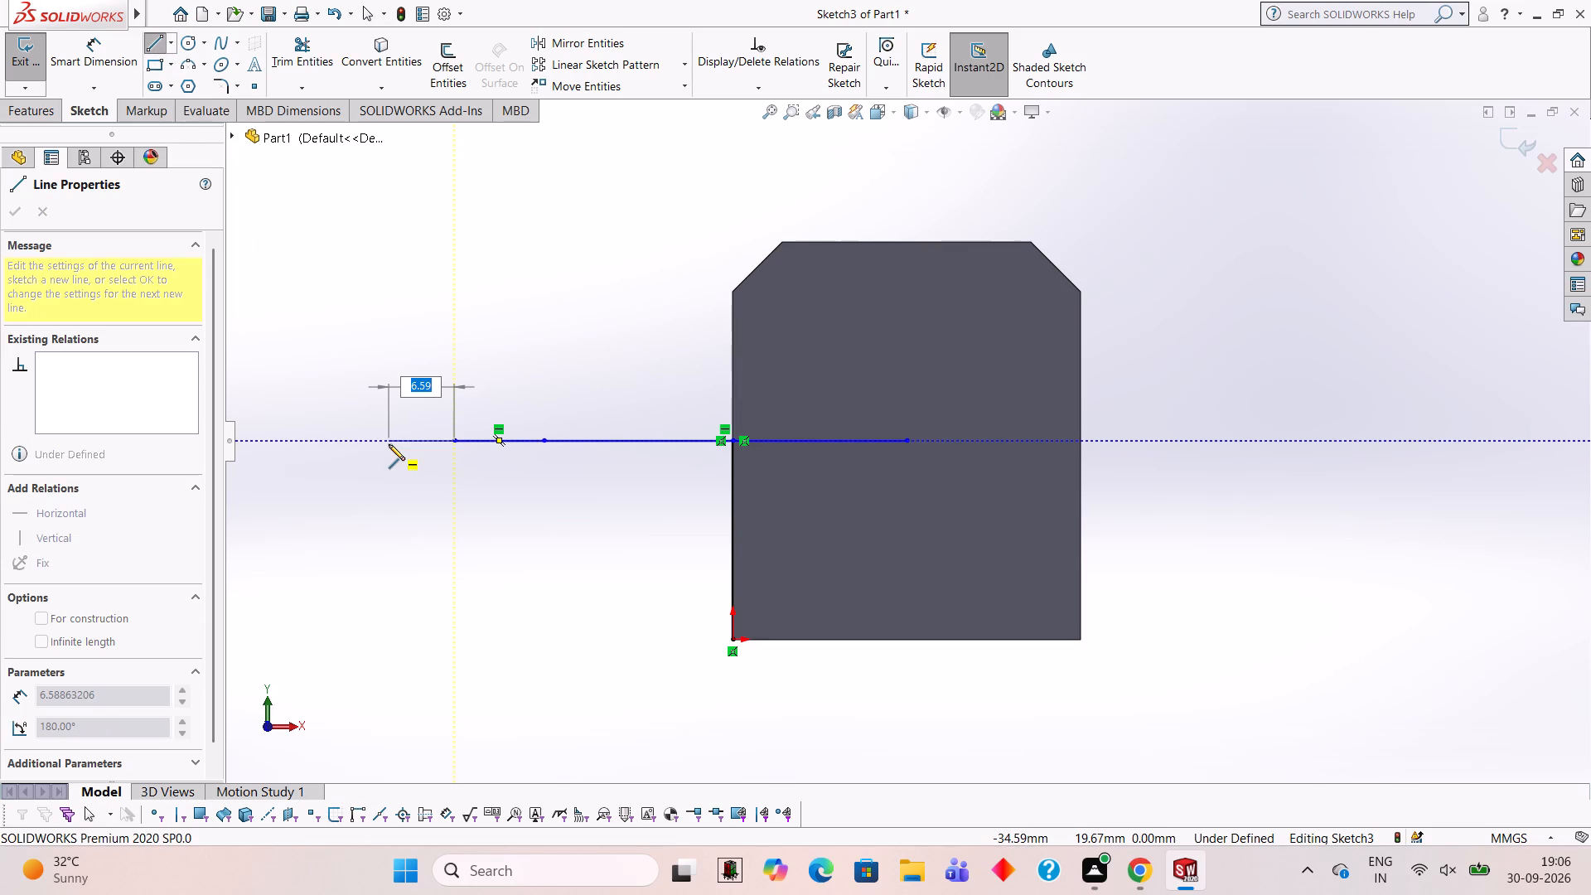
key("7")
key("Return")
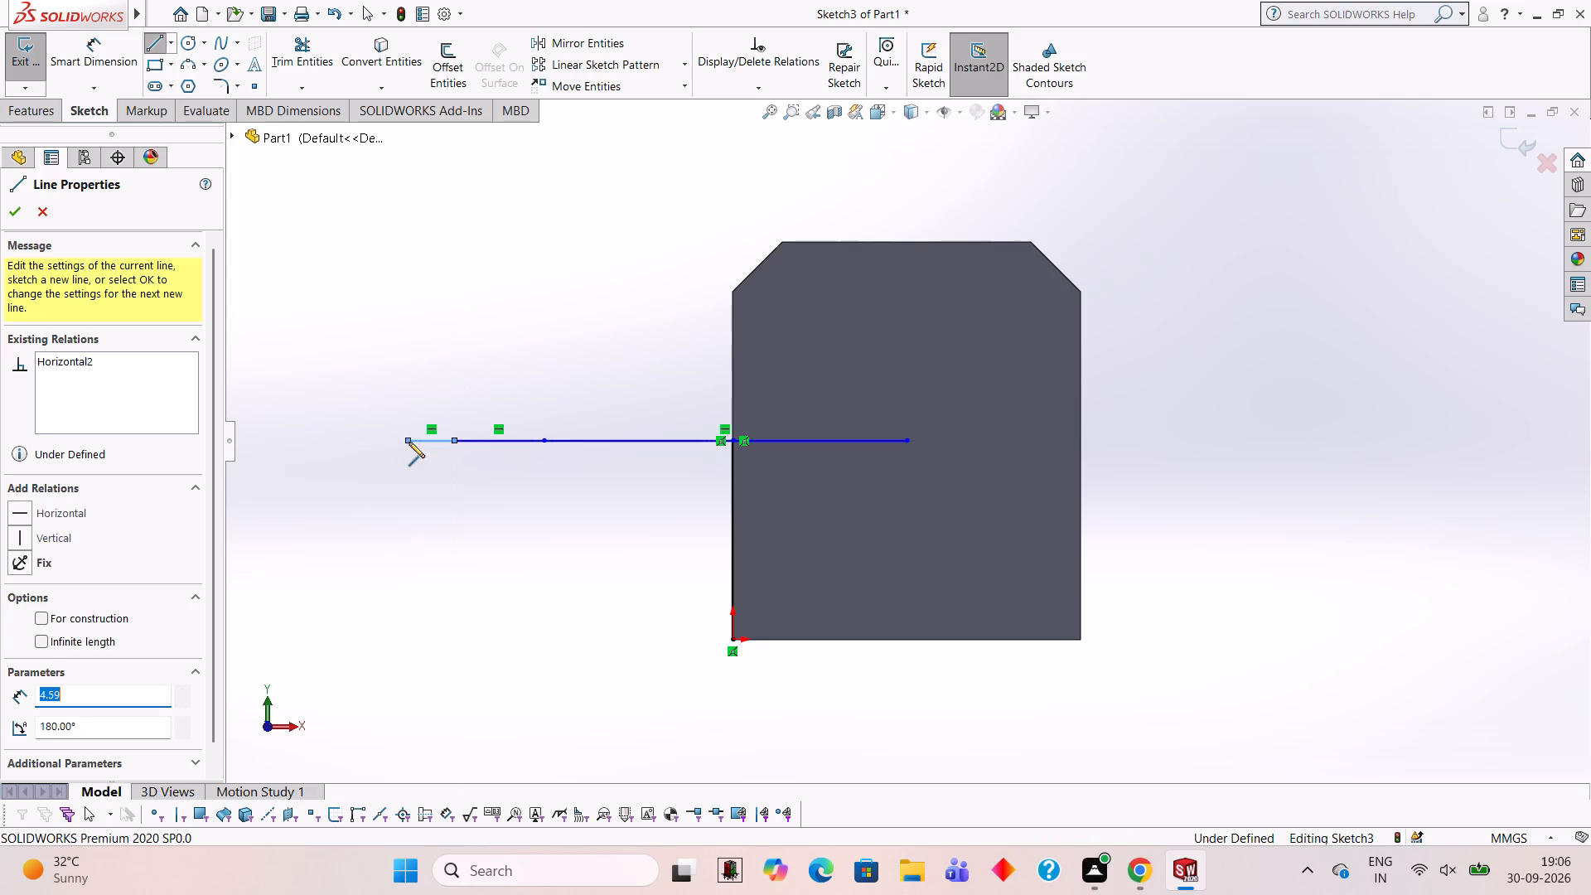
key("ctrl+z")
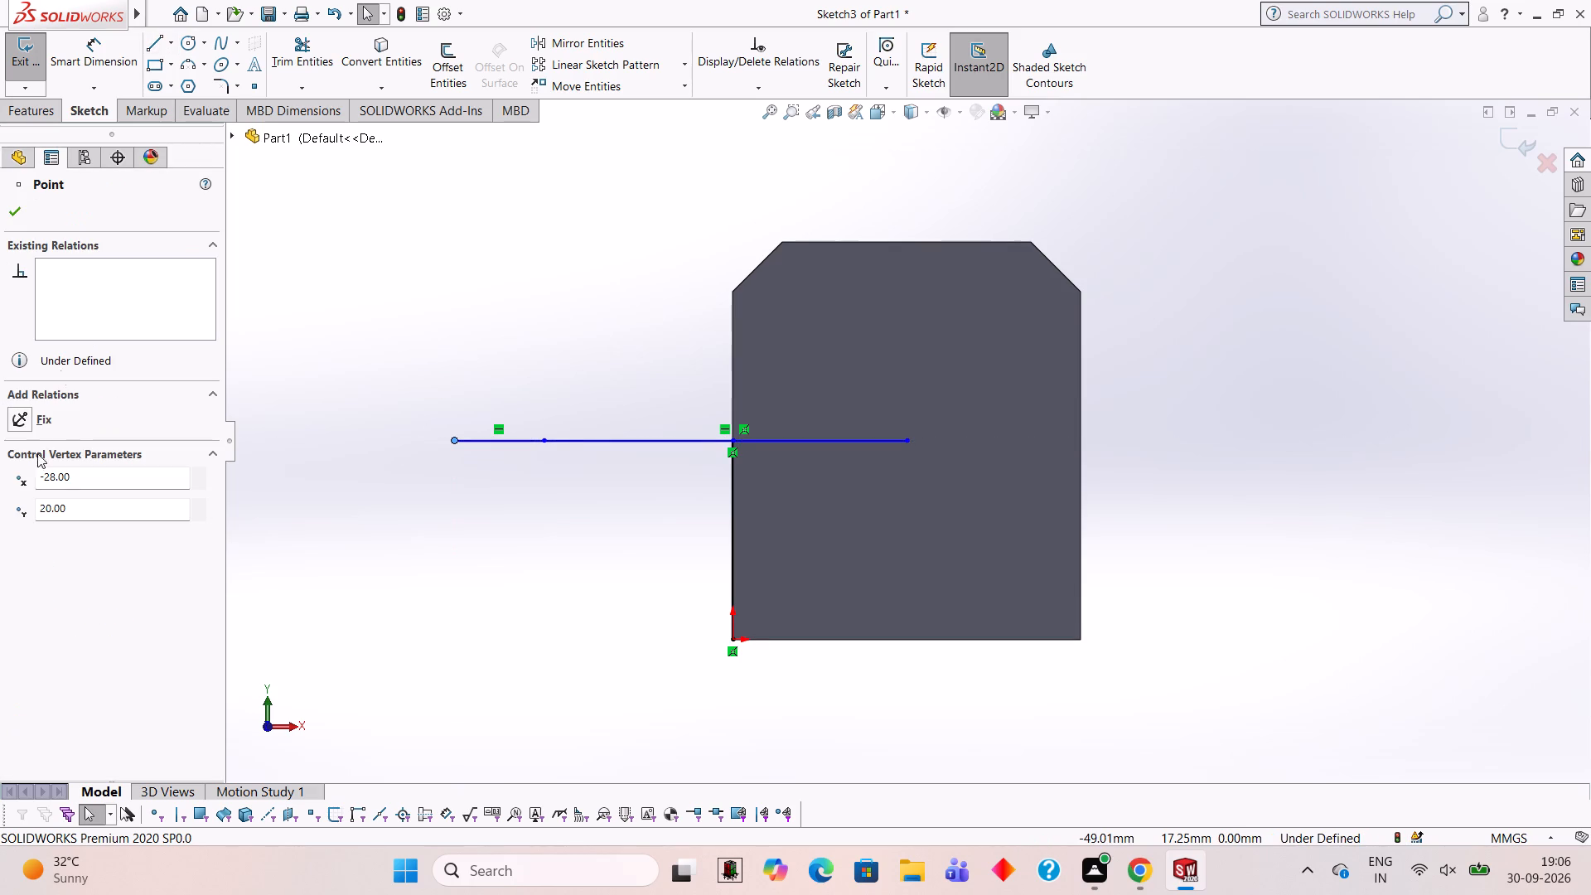
Draw a 7 mm horizontal line leftward from the outer end of the 9 mm segment.
left_click(153, 41)
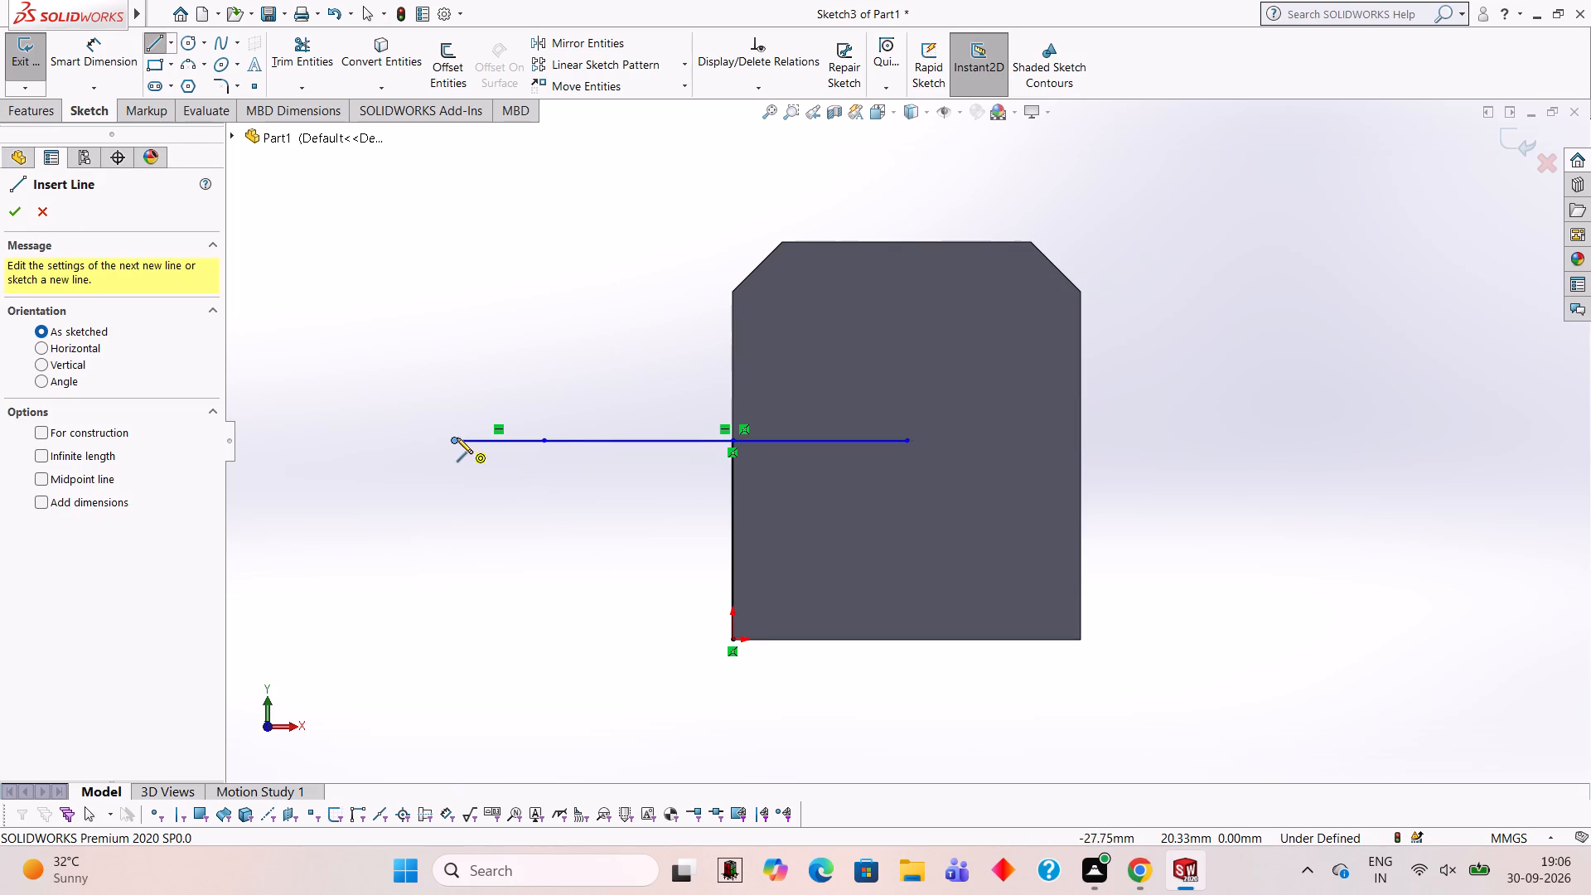
left_click(453, 438)
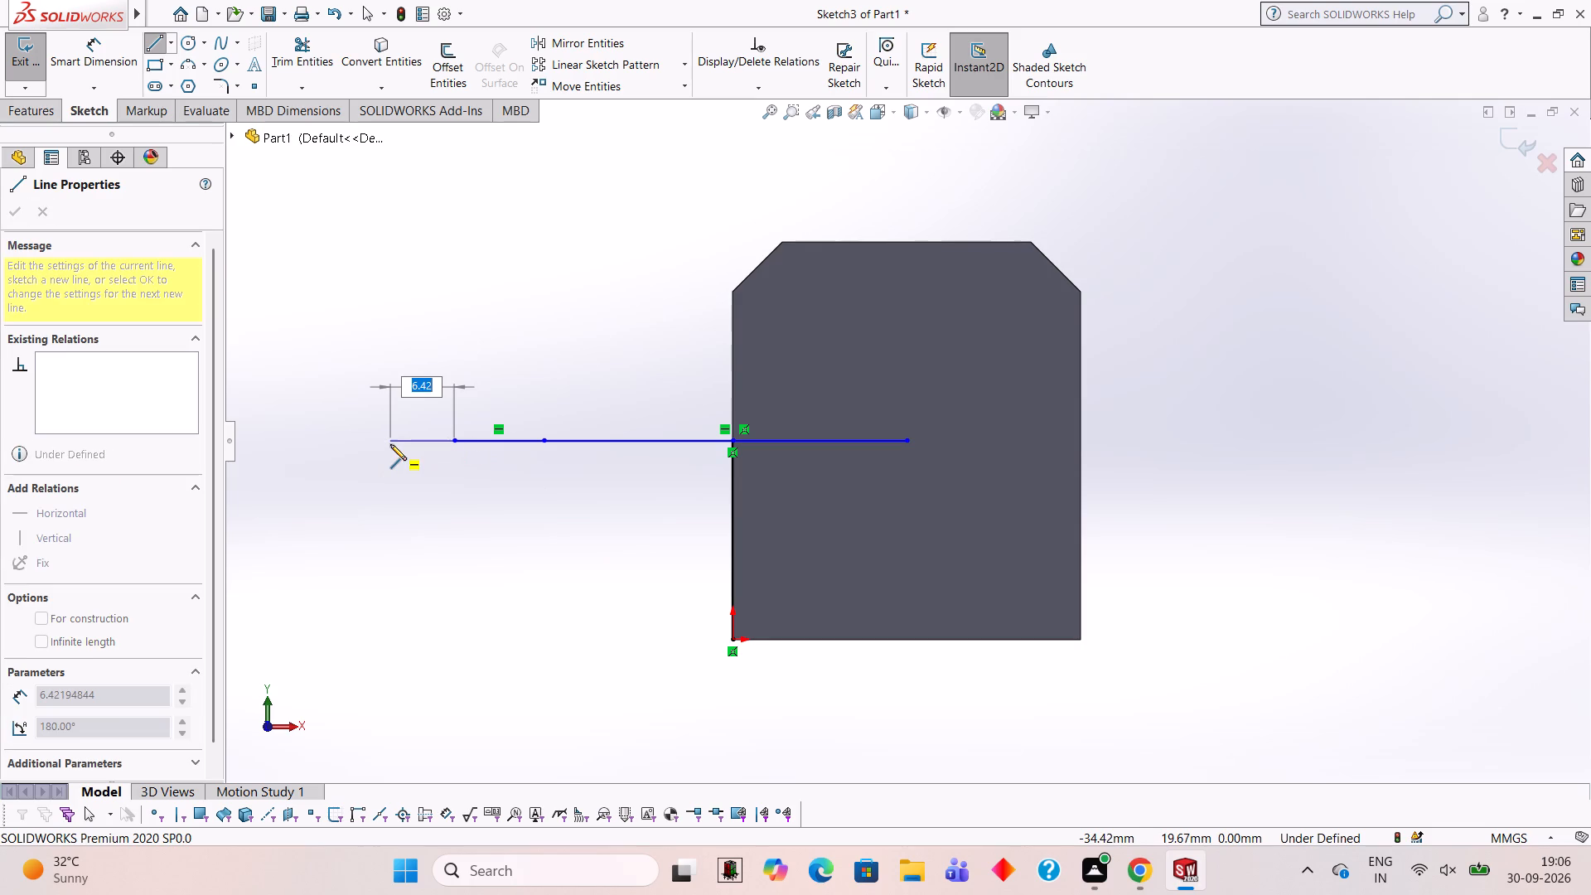
key("7")
key("Return")
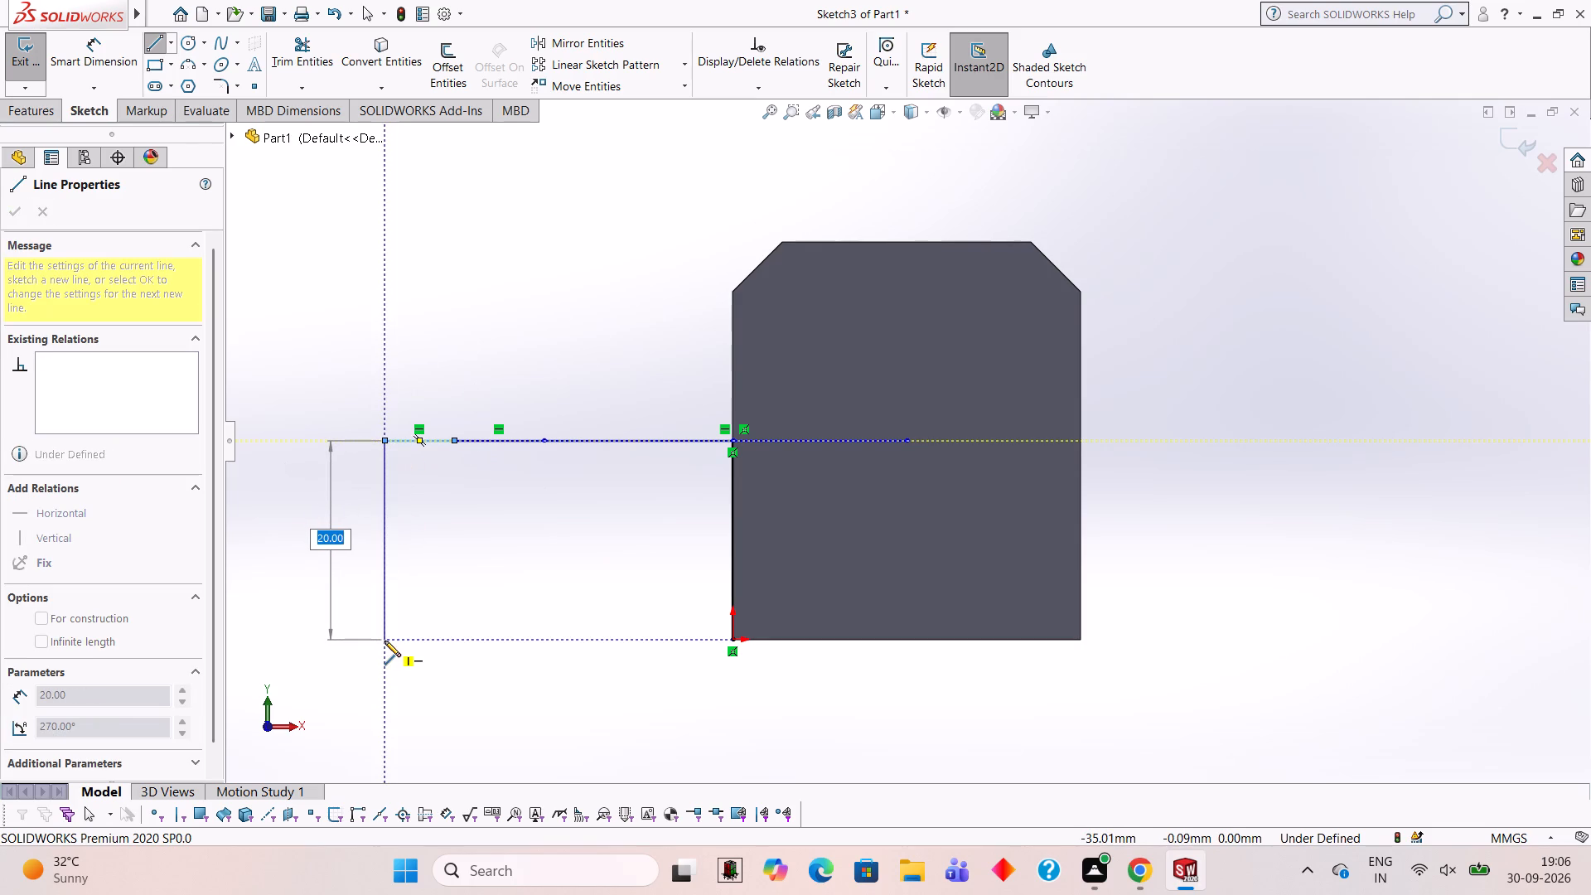
Continue the extension outline with a 20 mm vertical line down and a 35 mm horizontal line back to the origin.
left_click(384, 641)
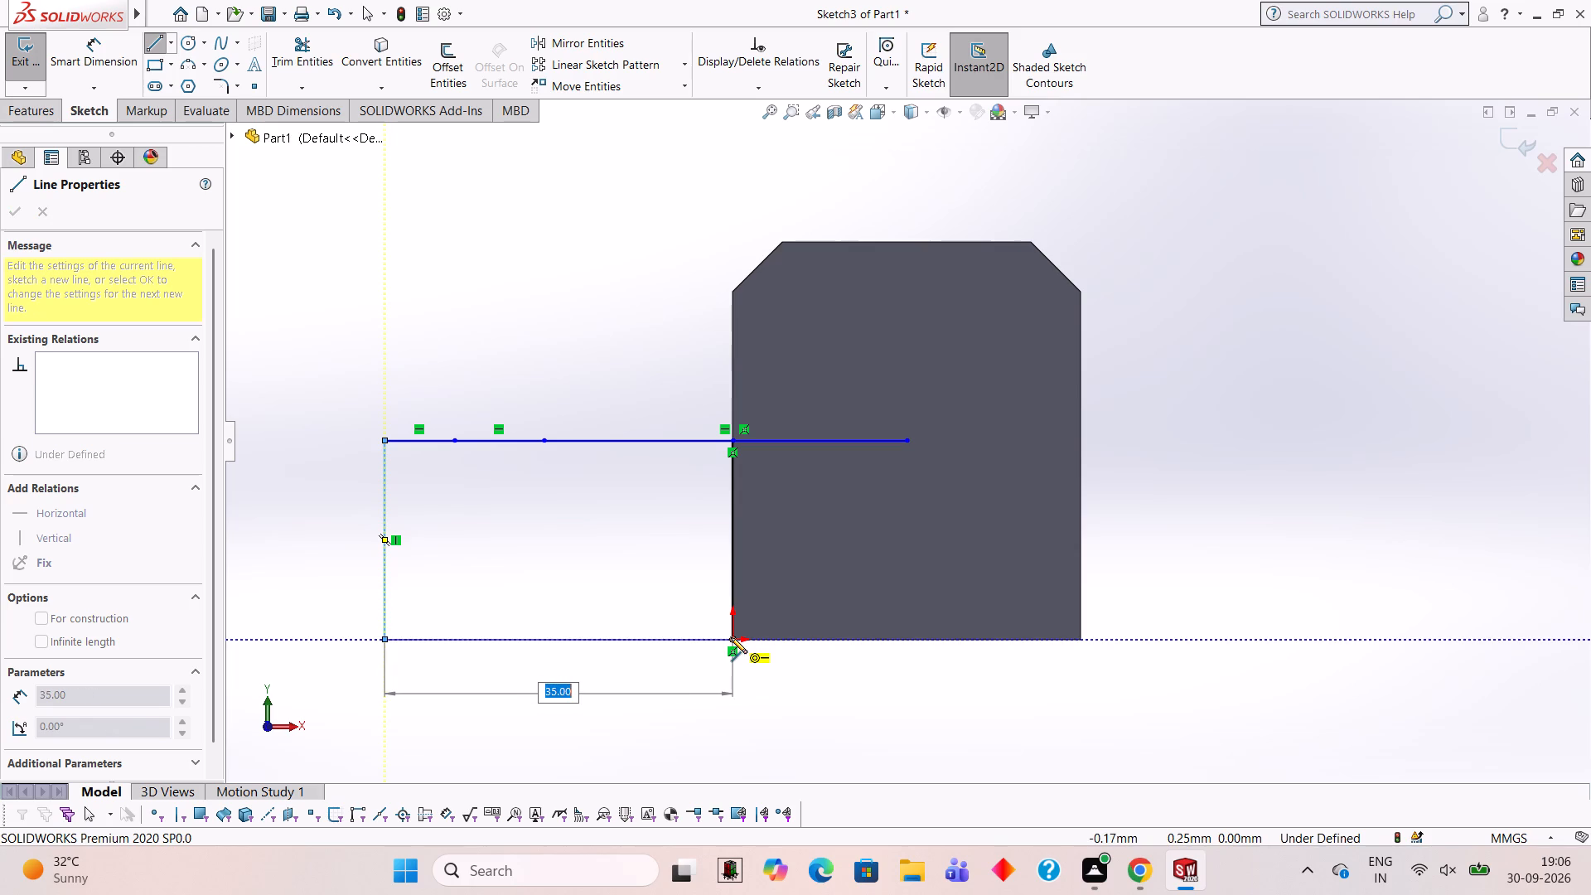
left_click(731, 637)
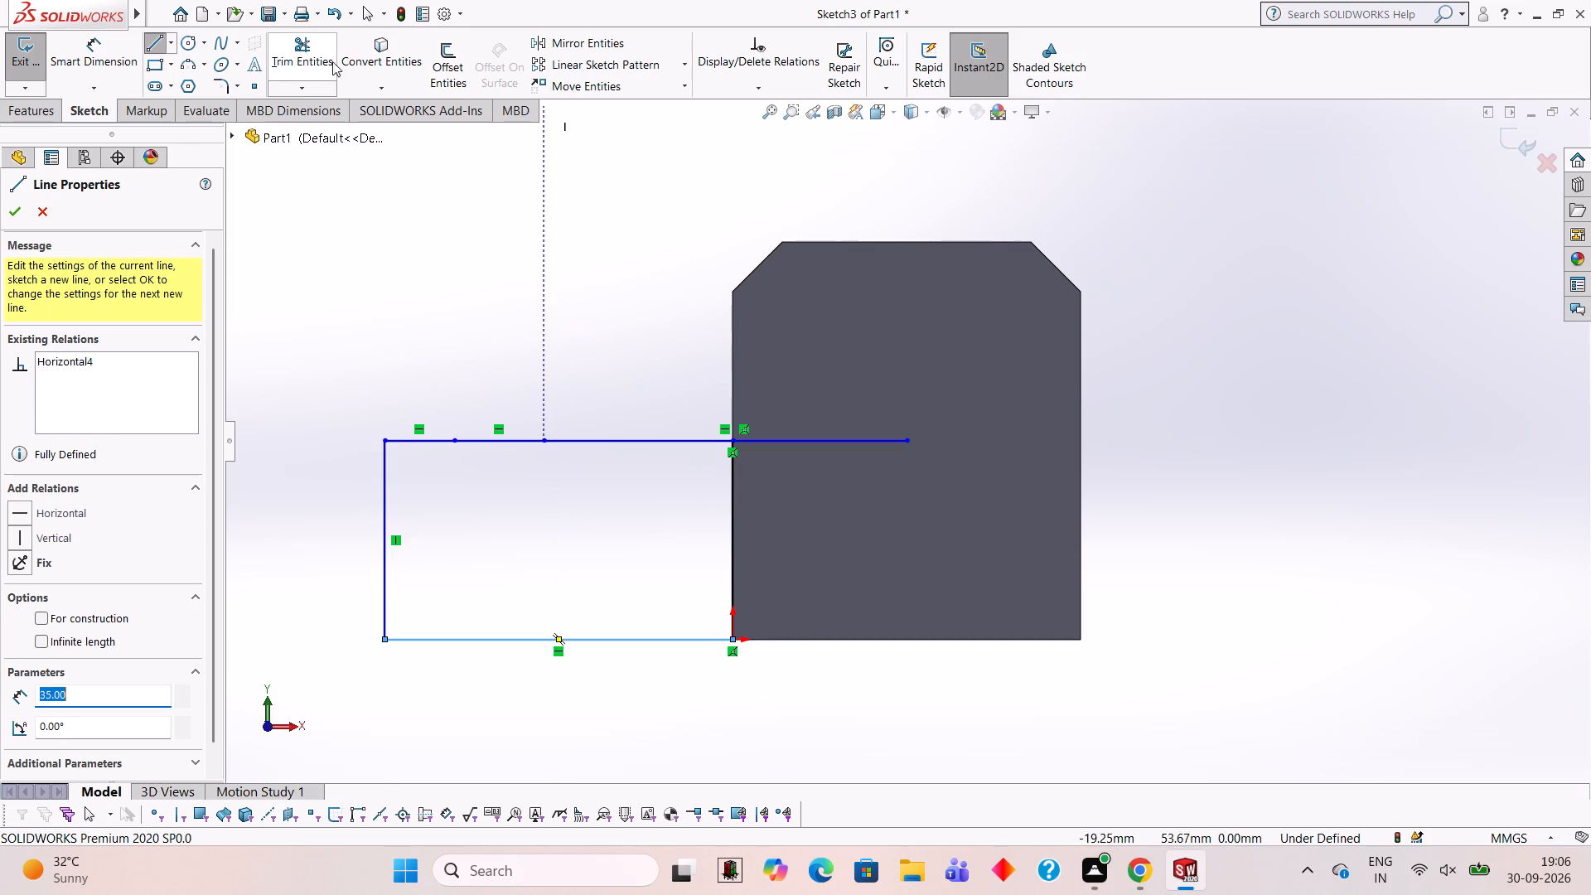
Trim away the part of the upper horizontal line that lies inside the block's face.
left_click(326, 61)
left_click(849, 443)
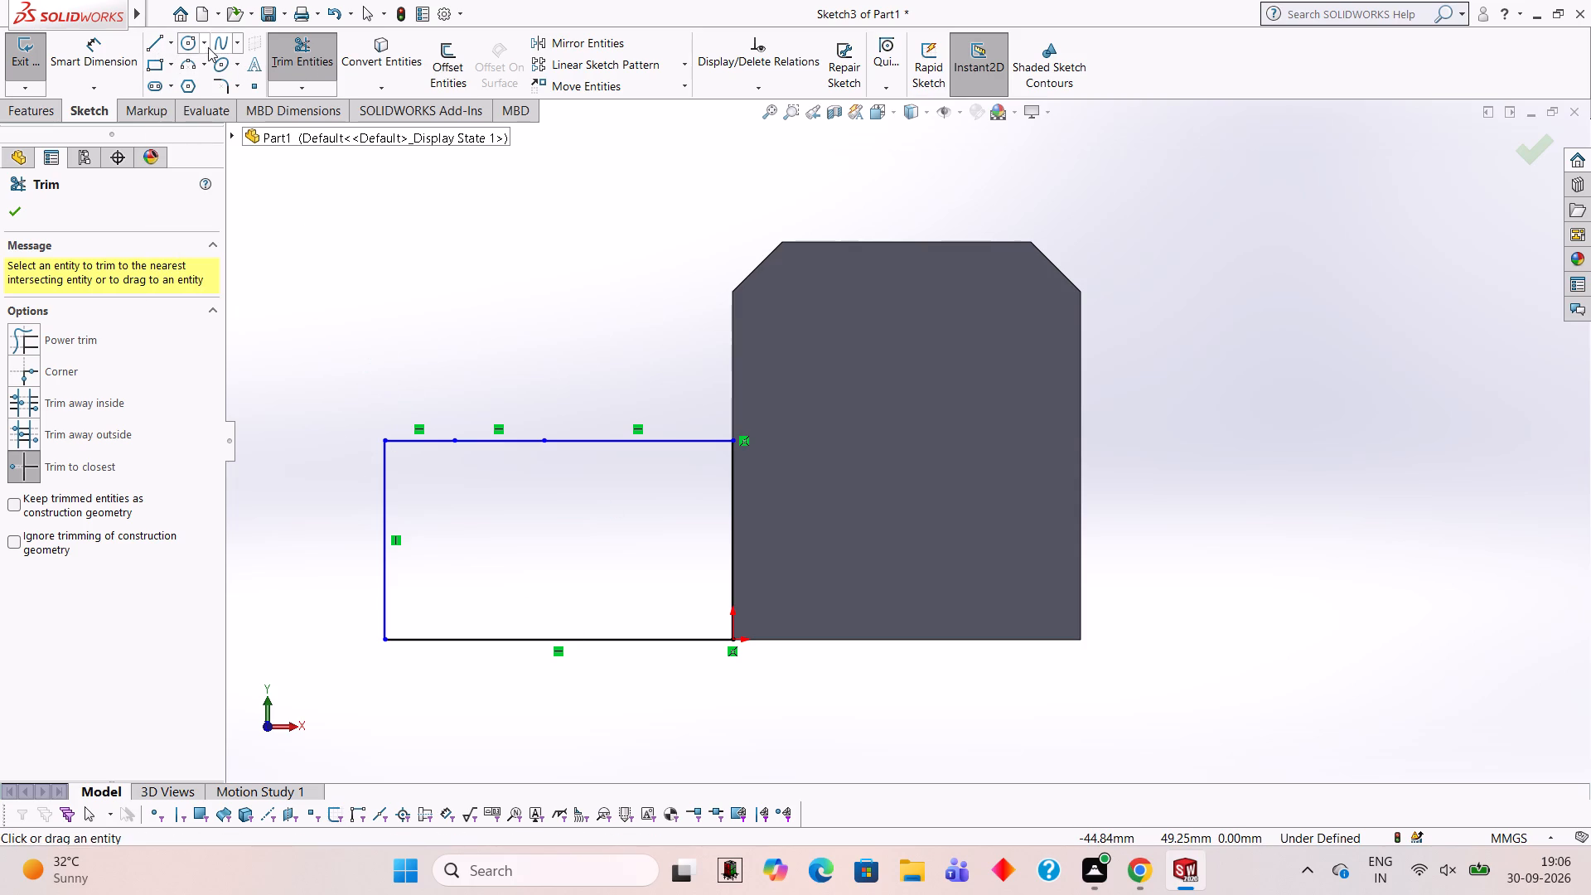
Draw a 5 mm vertical line down the outer edge from the extension outline's upper outer corner.
left_click(152, 35)
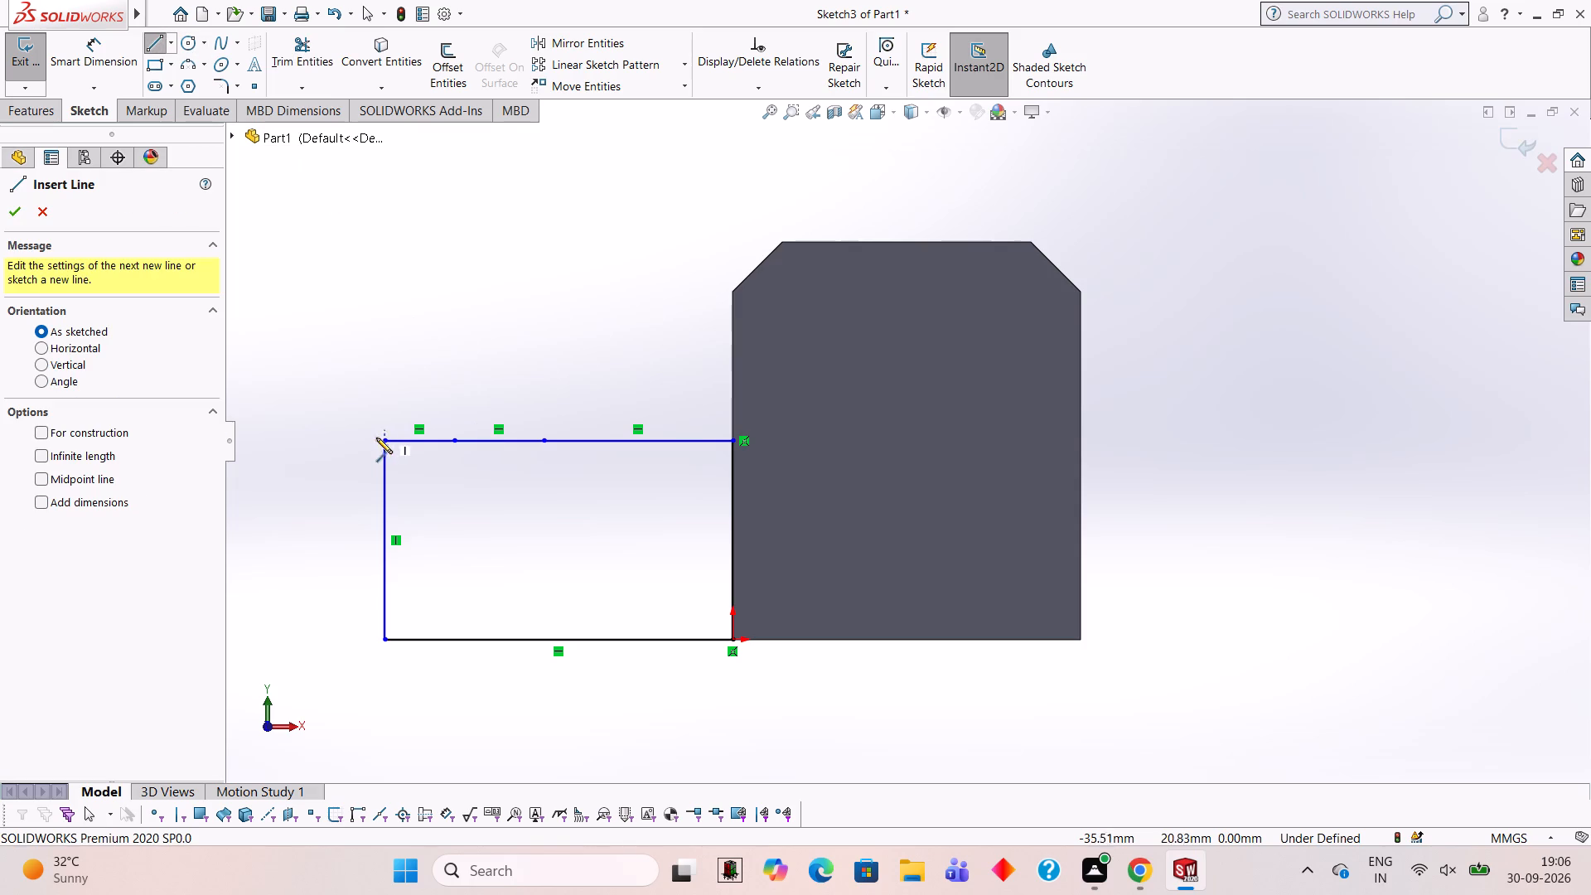
left_click(386, 440)
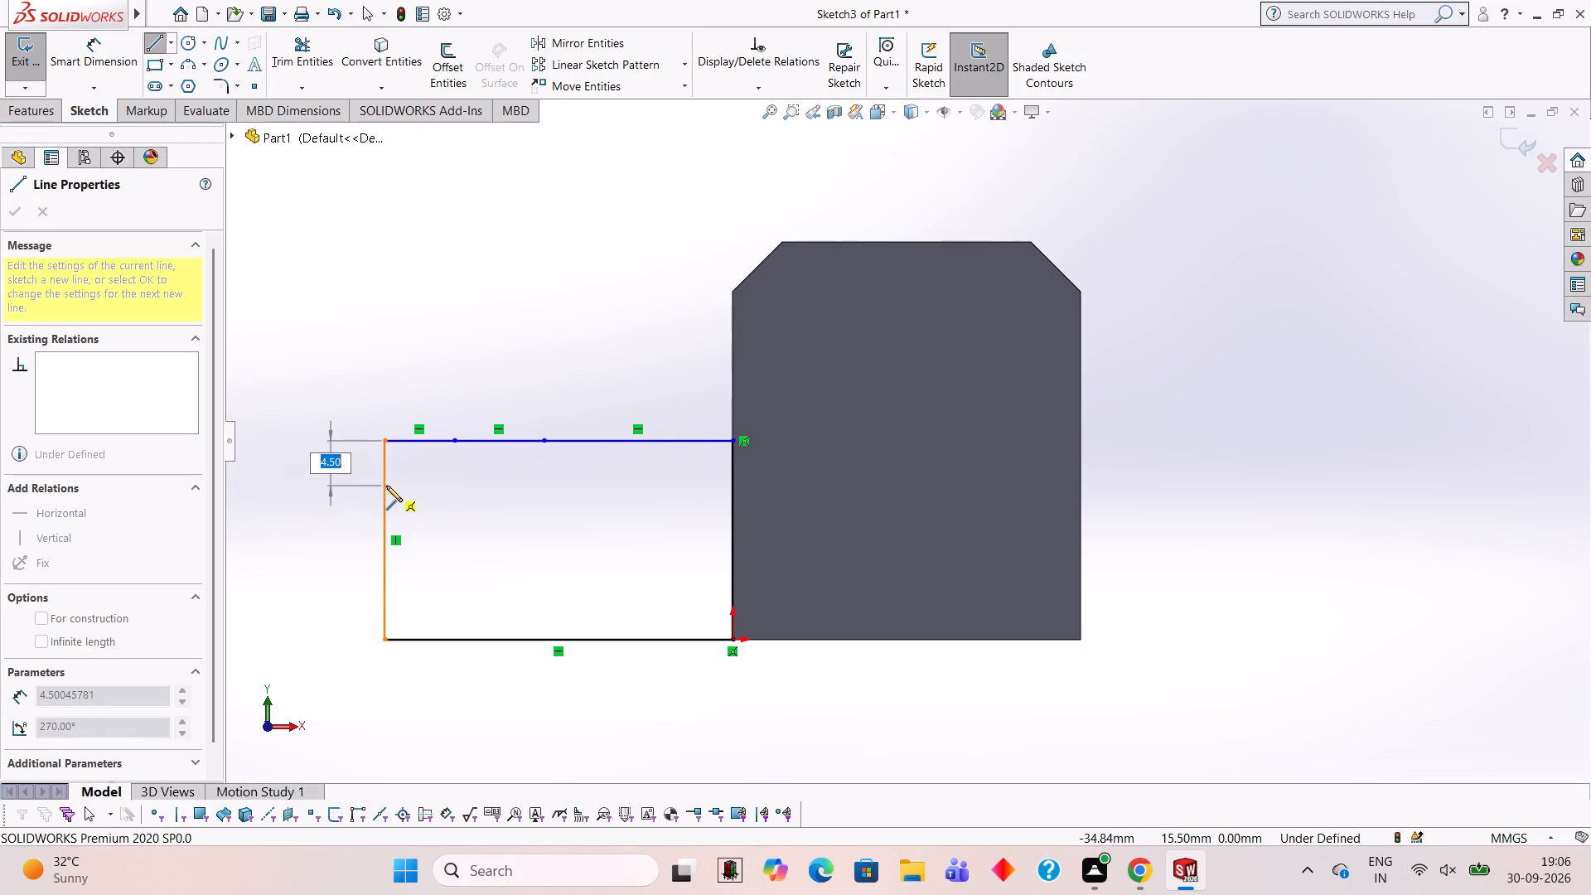
key("5")
key("Return")
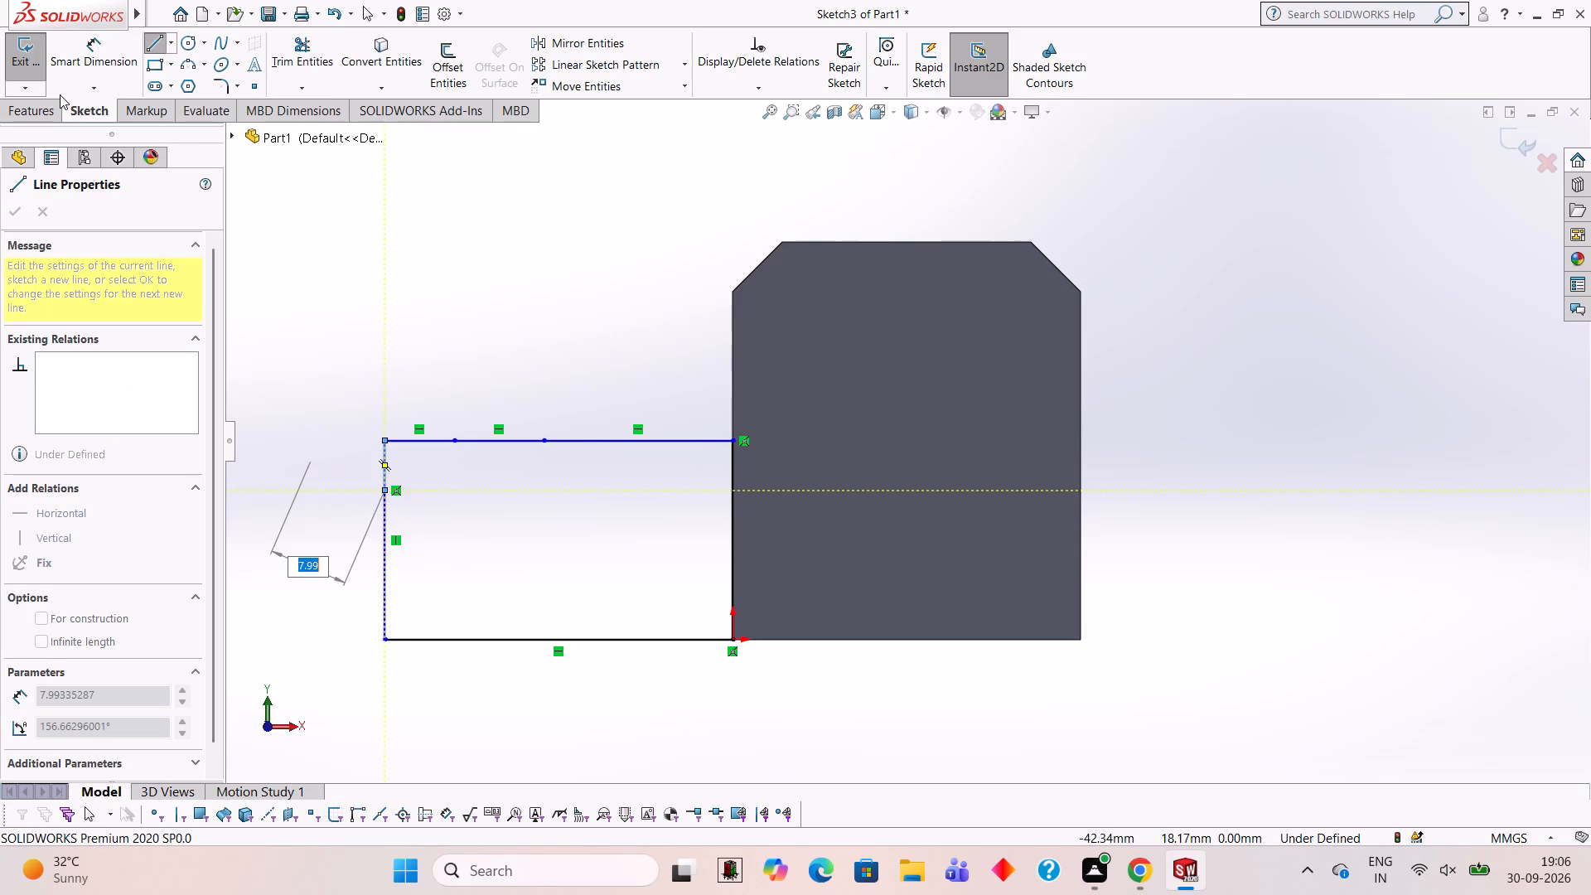
left_click(147, 38)
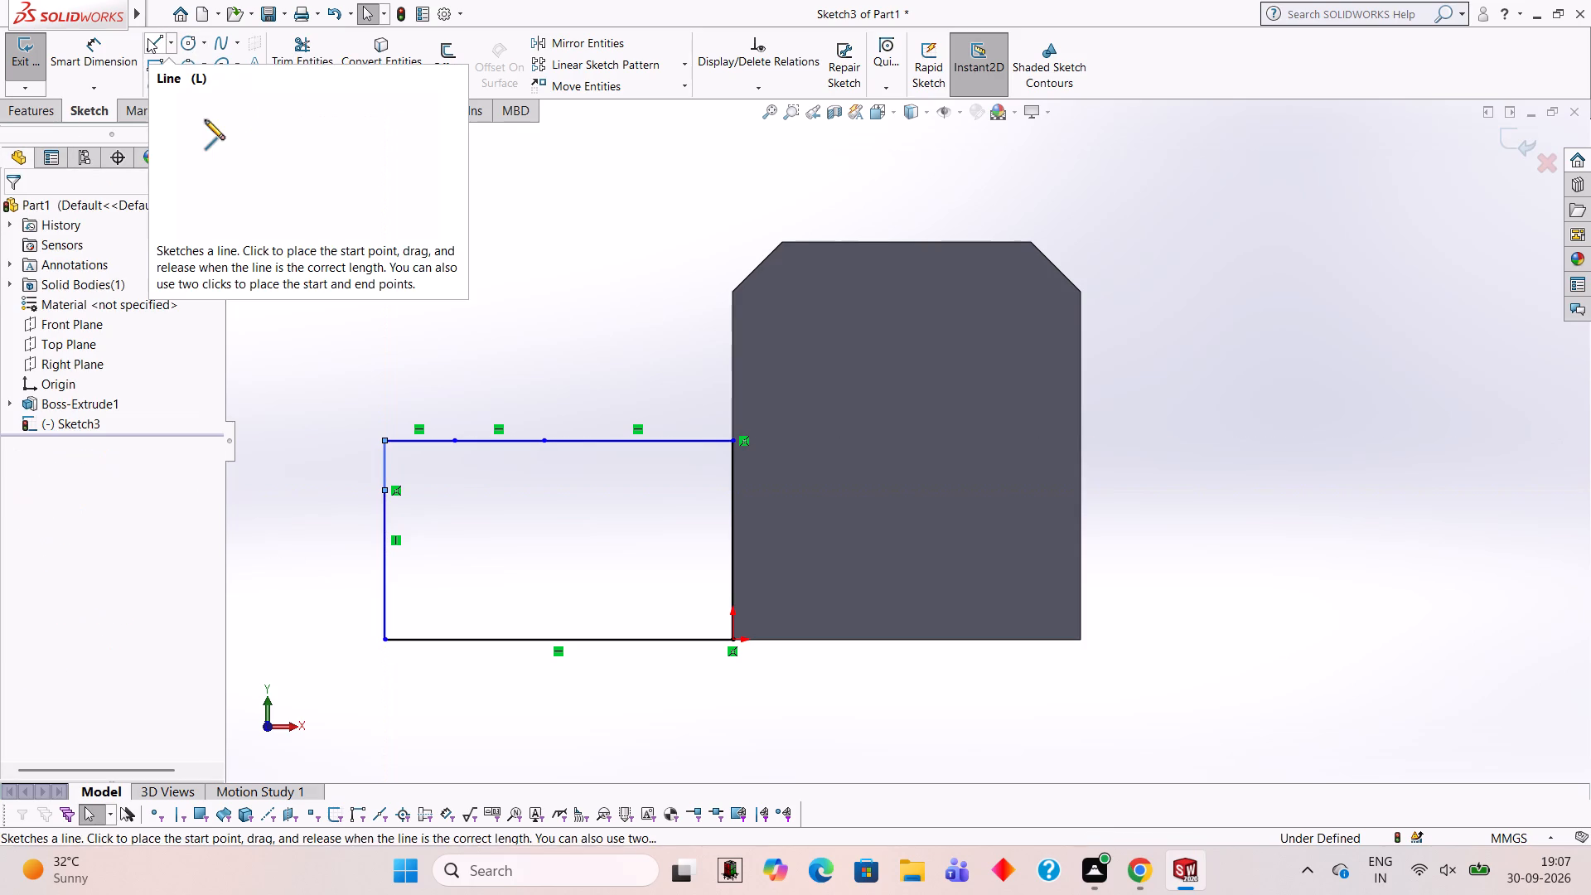
Draw a line at 45°, about 12 mm long, from the 5 mm line's lower end across the outline's top edge.
left_click(147, 38)
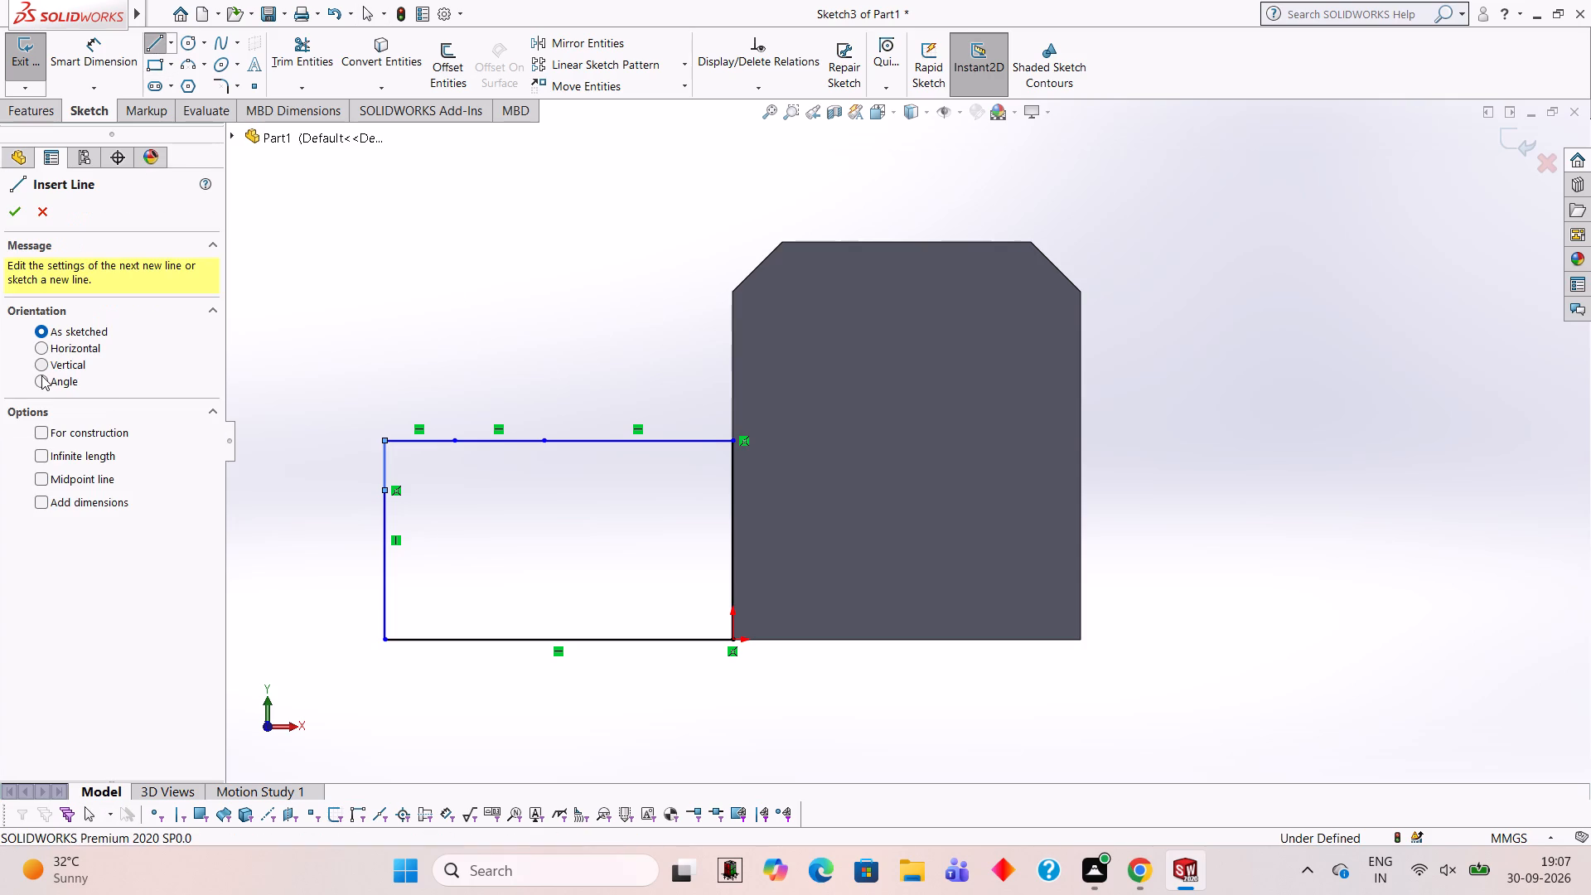
left_click(41, 375)
type("45")
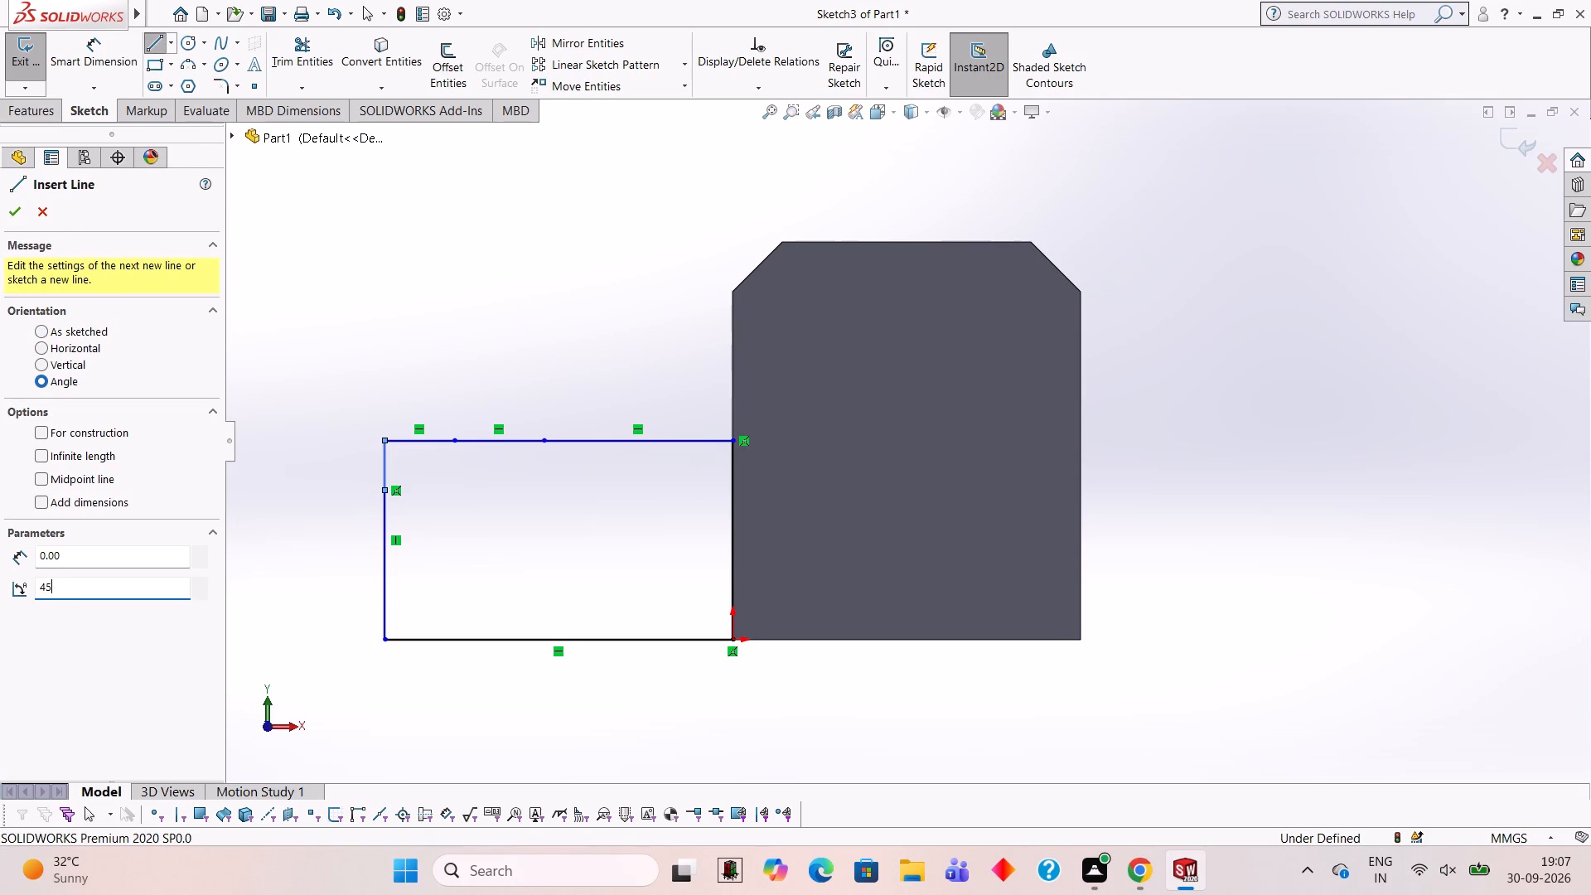
key("Return")
left_click(384, 492)
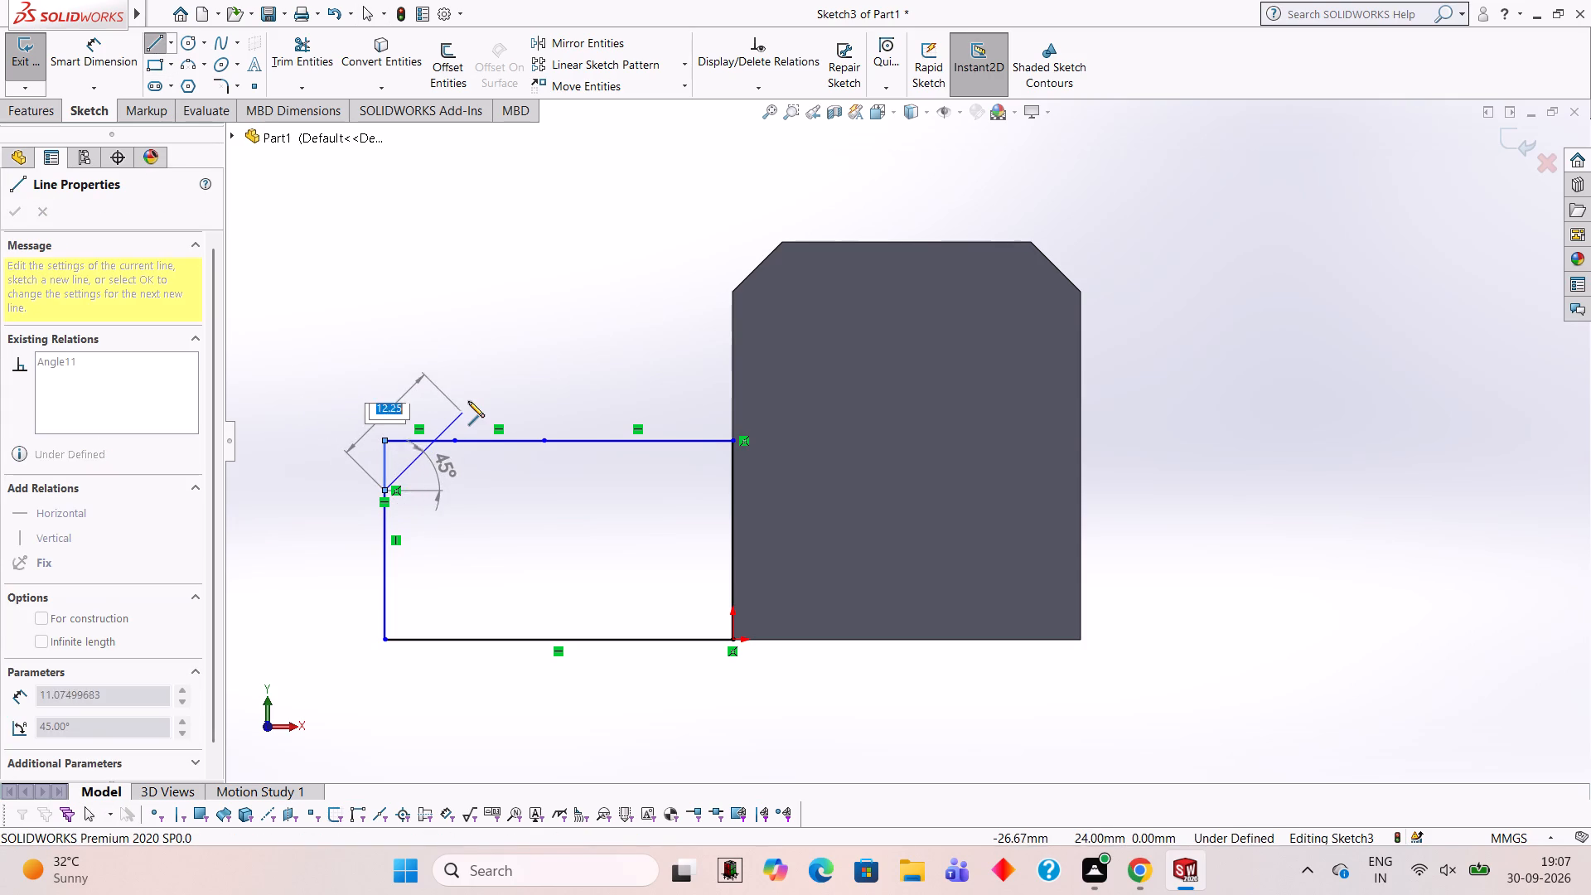
left_click(468, 401)
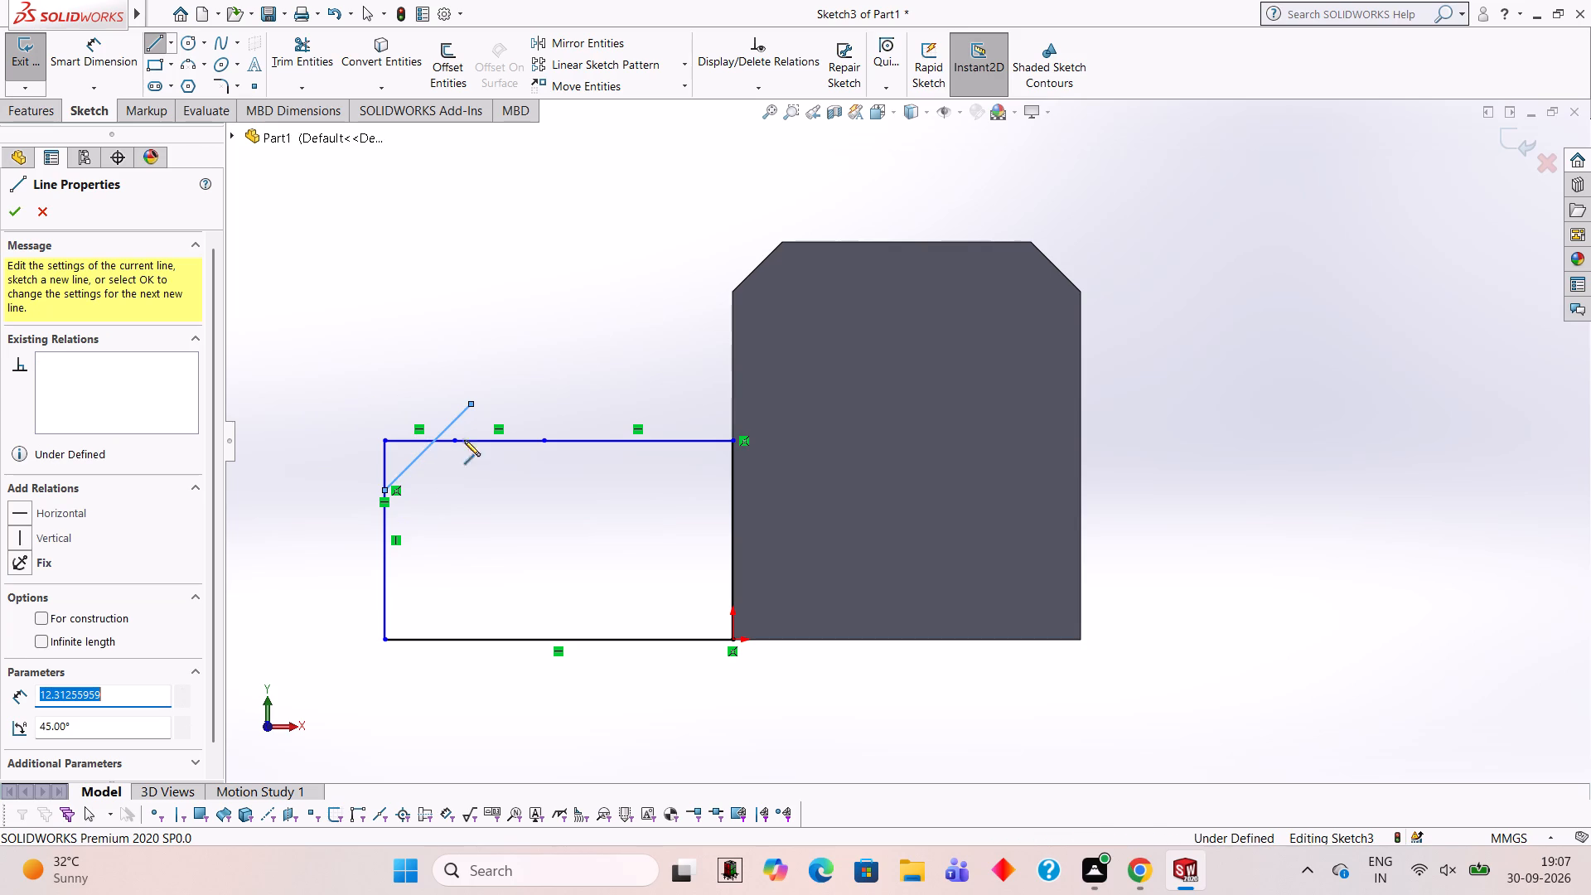
Trim the angled line's overhang and the leftover corner segments to leave a chamfered upper outer corner.
left_click(307, 48)
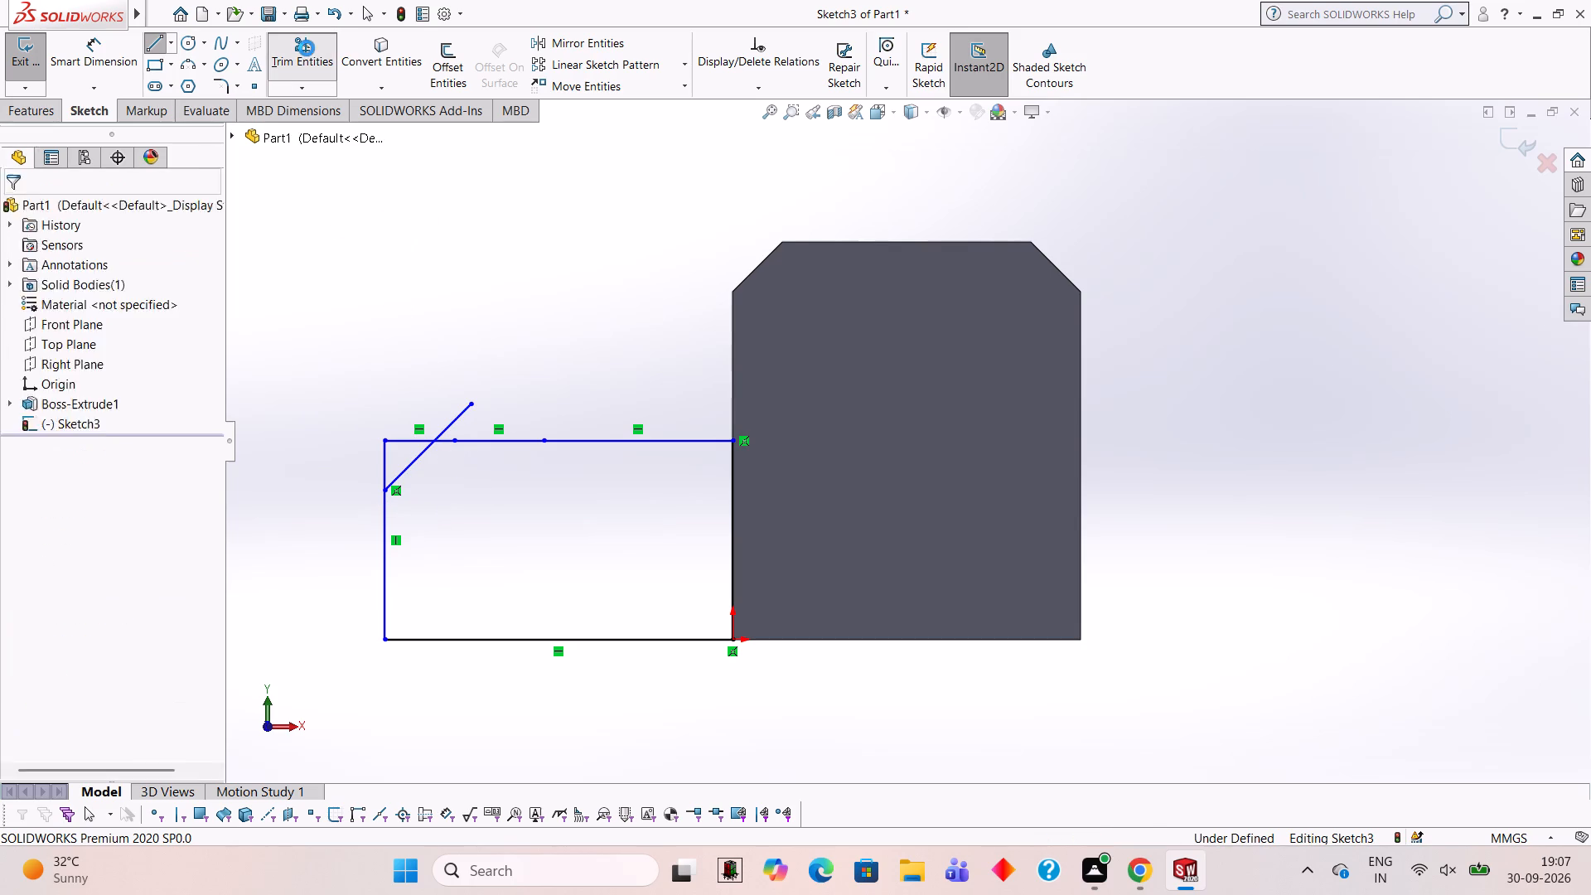
left_click(457, 413)
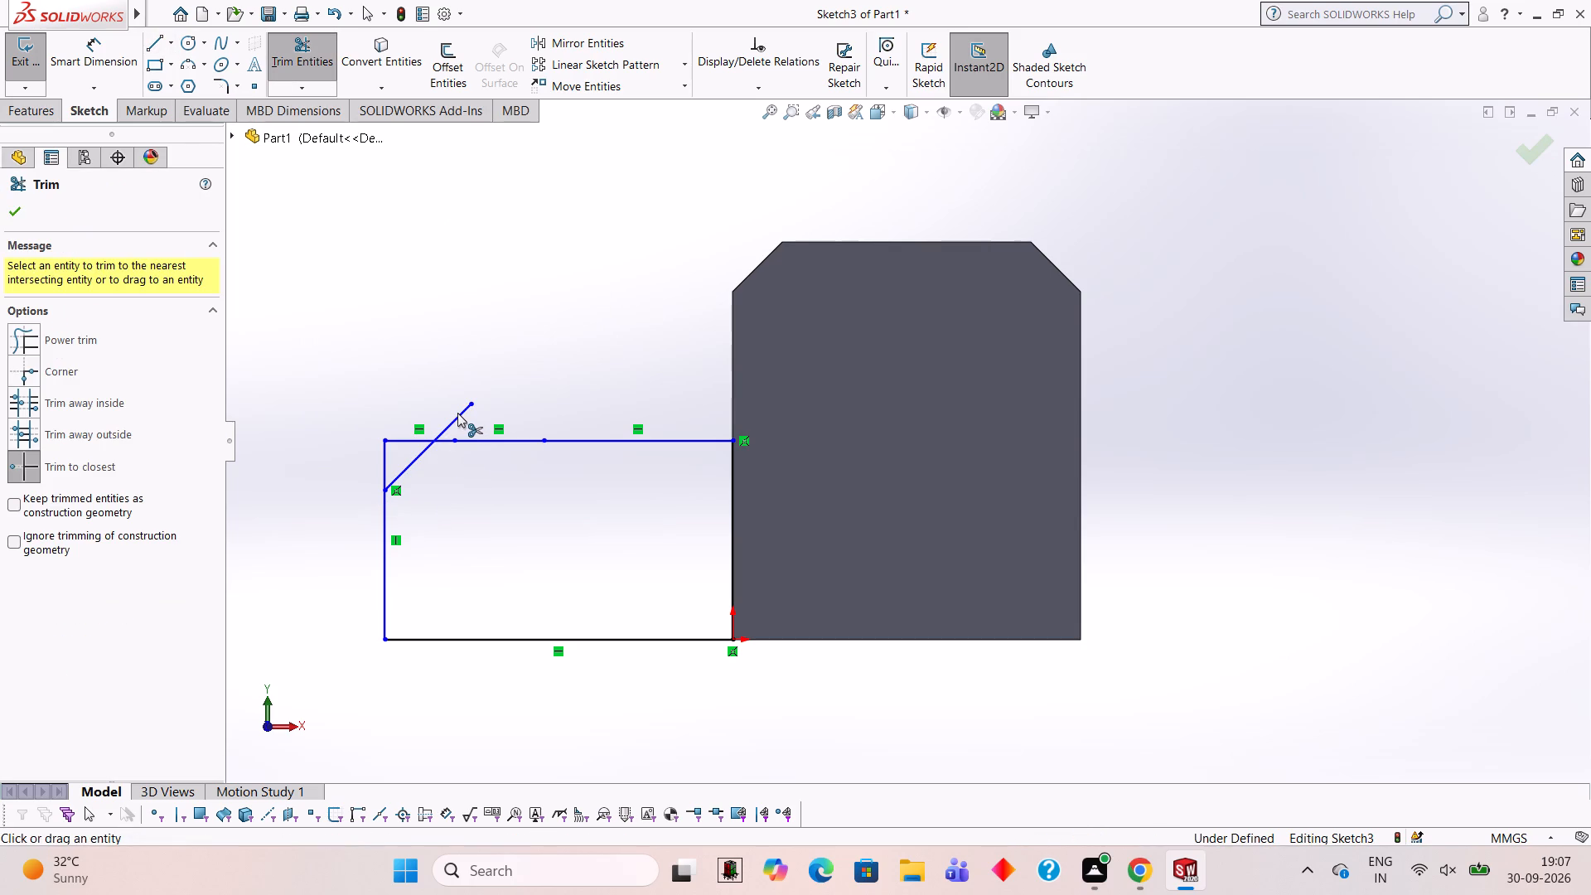
left_click(462, 413)
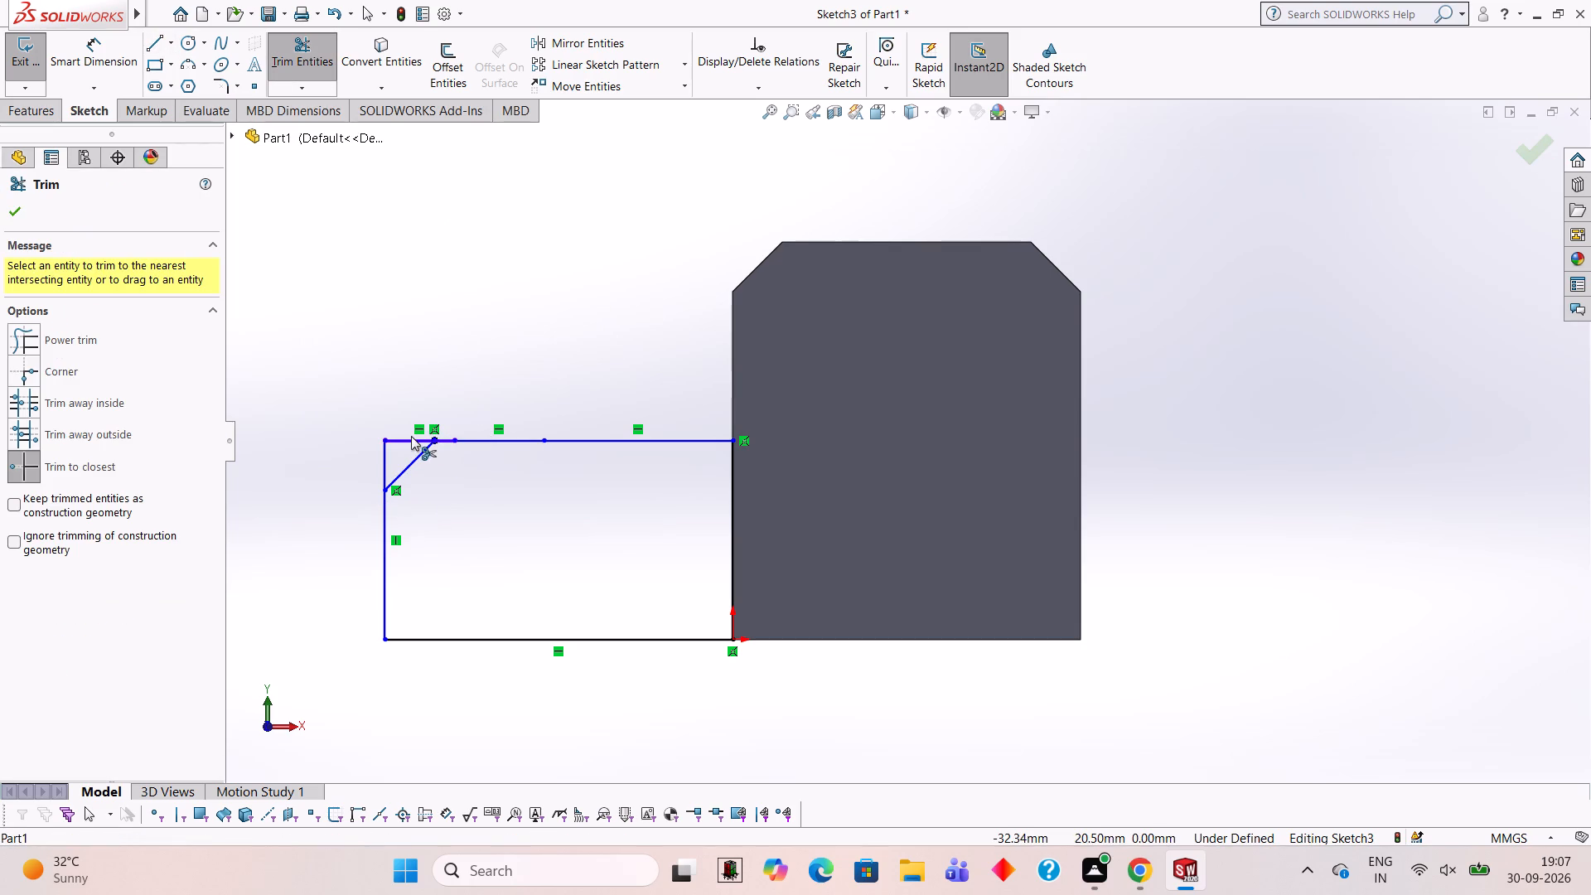
left_click(414, 442)
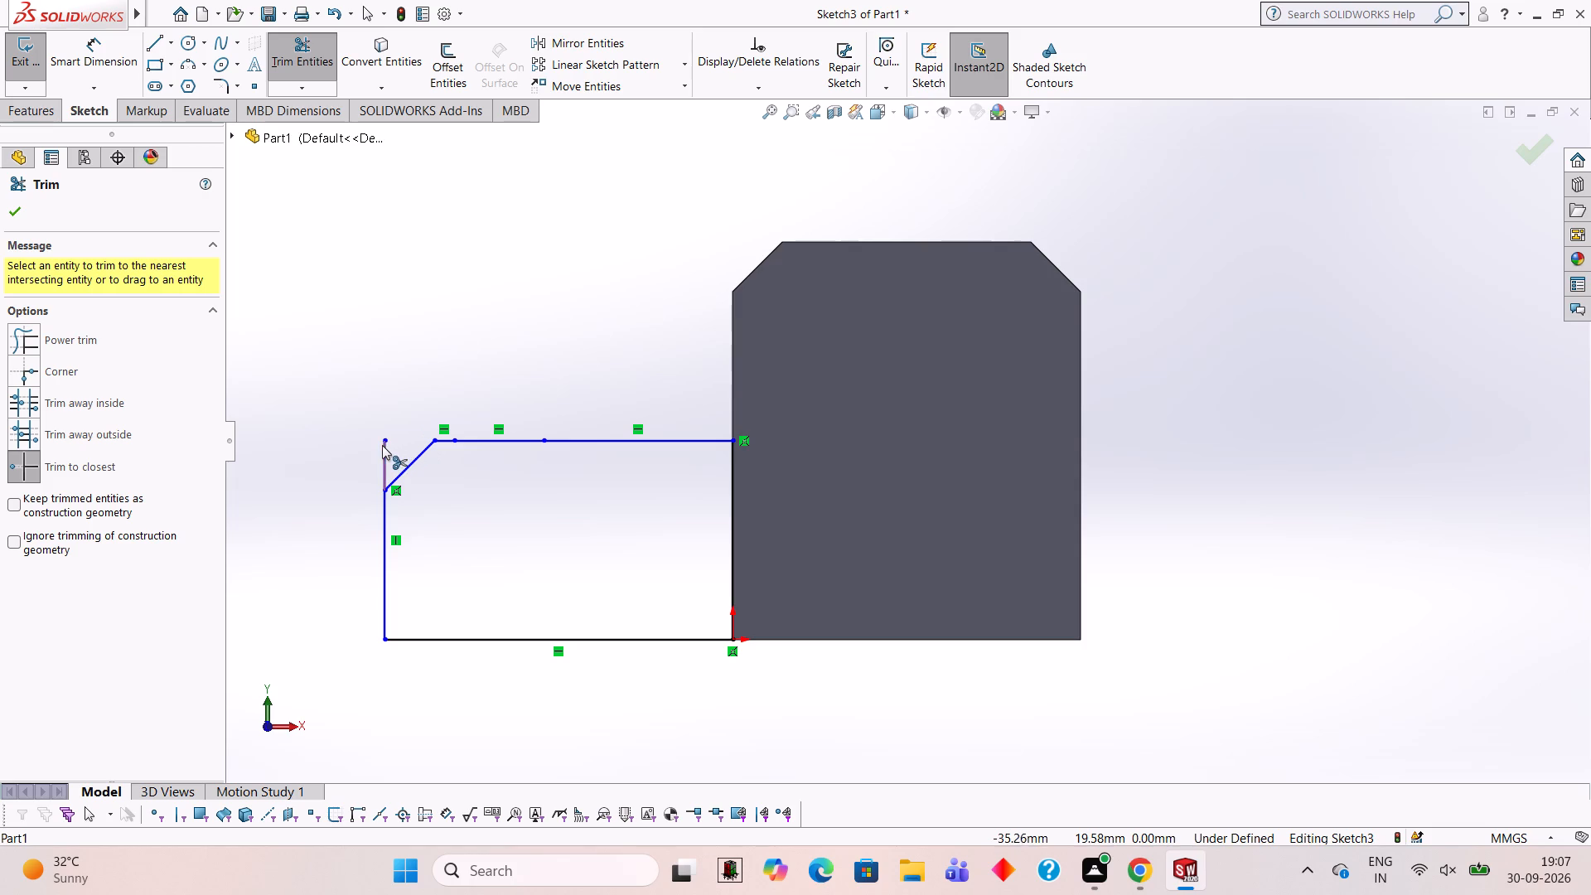
left_click(382, 445)
left_click(385, 450)
Extrude the extension profile 20 mm as a blind boss in the reversed direction, merged with the block.
middle_click_drag(544, 362, 626, 457)
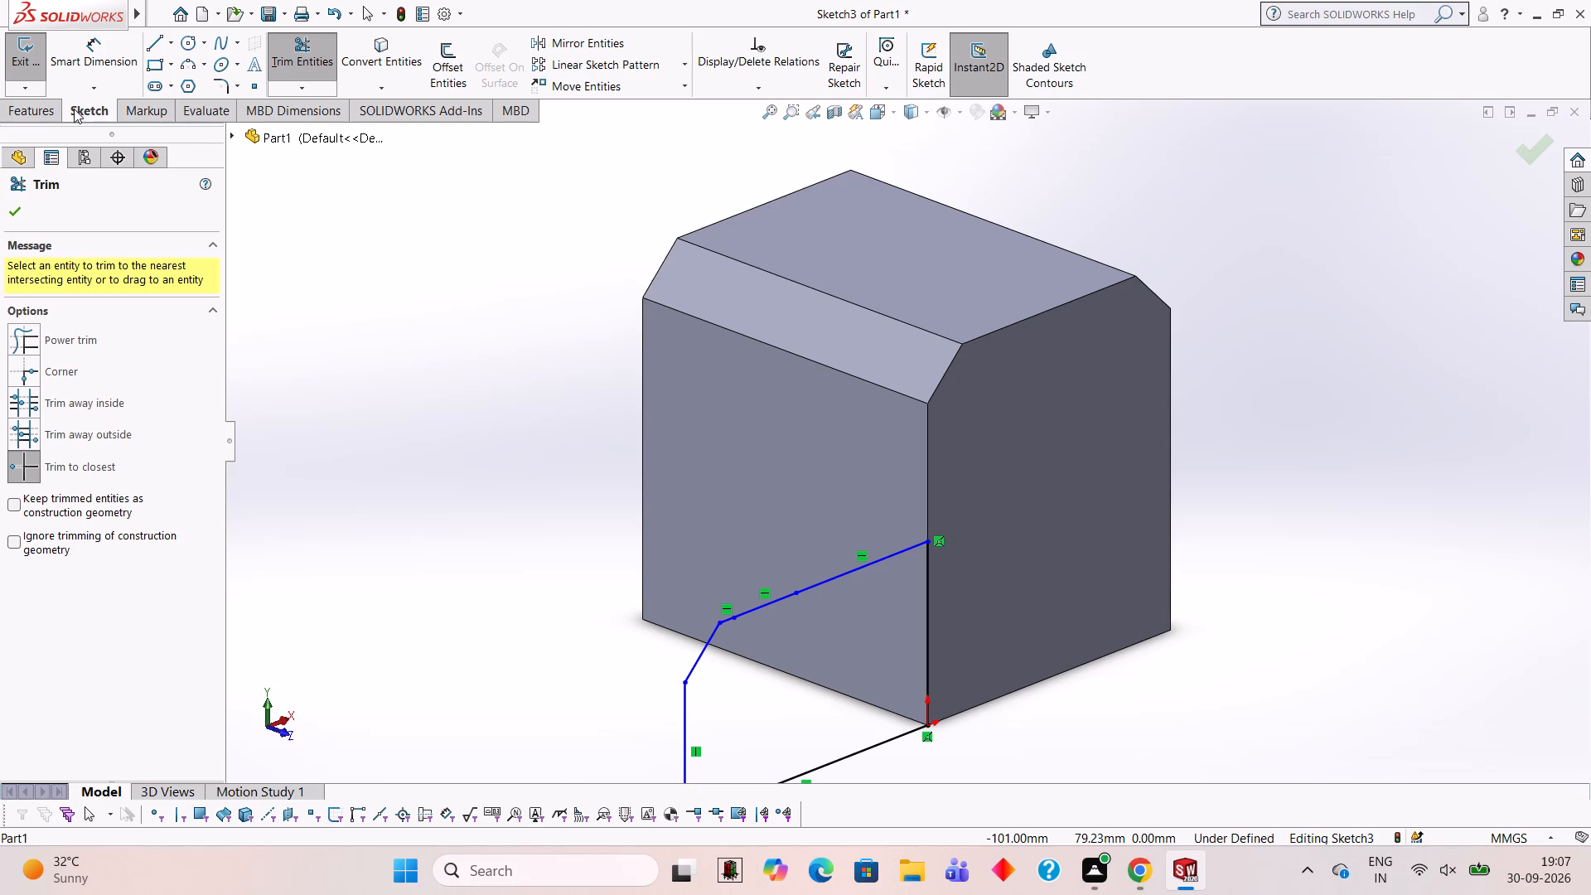
left_click(44, 106)
left_click(41, 54)
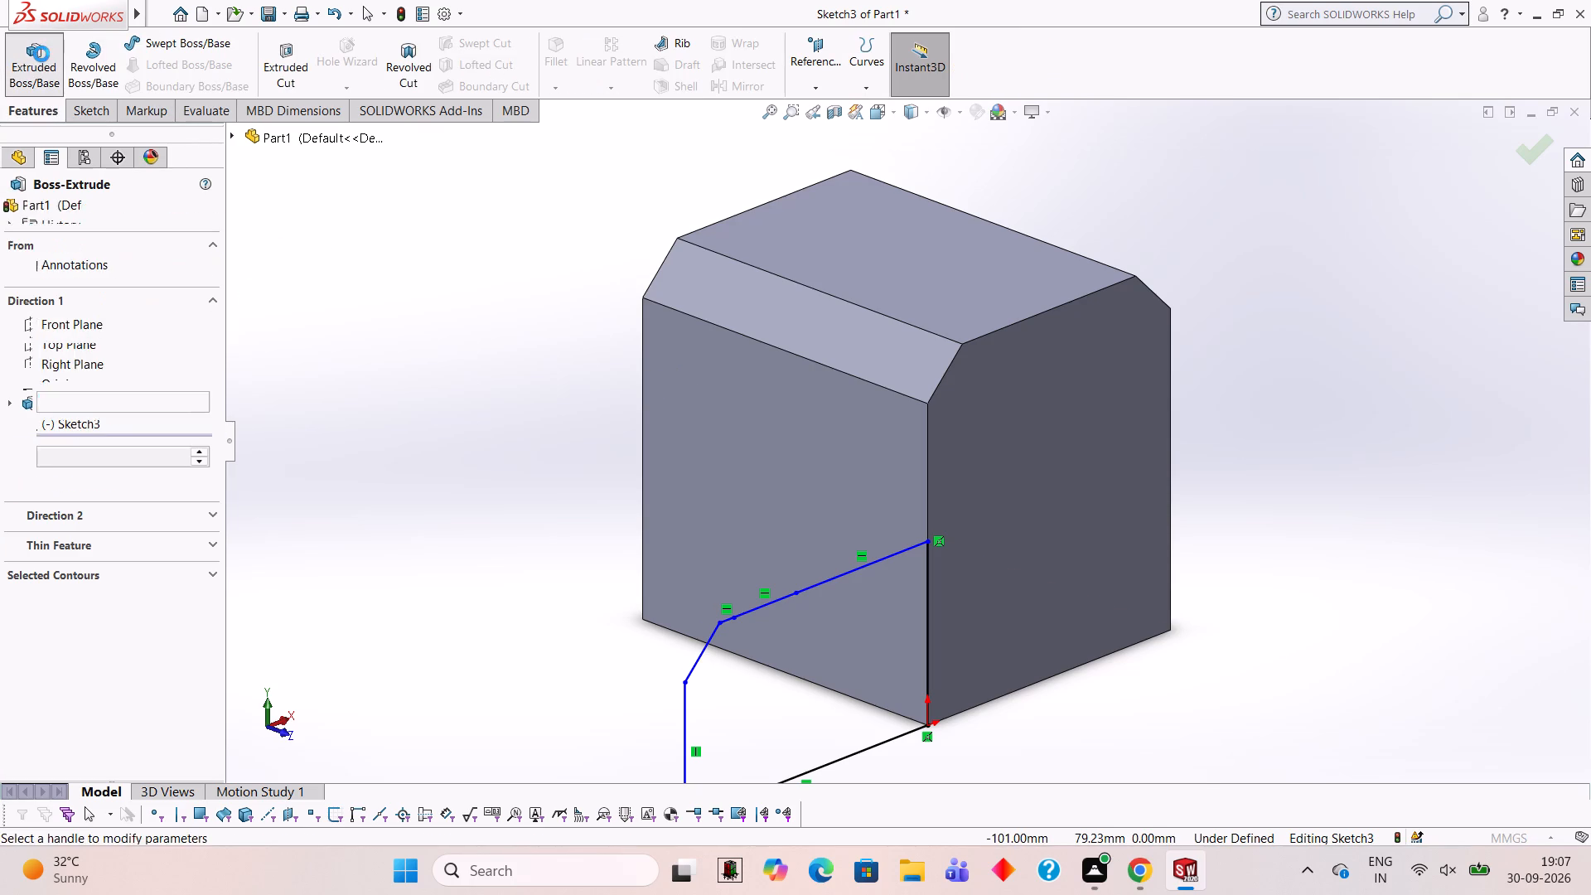
left_click(10, 334)
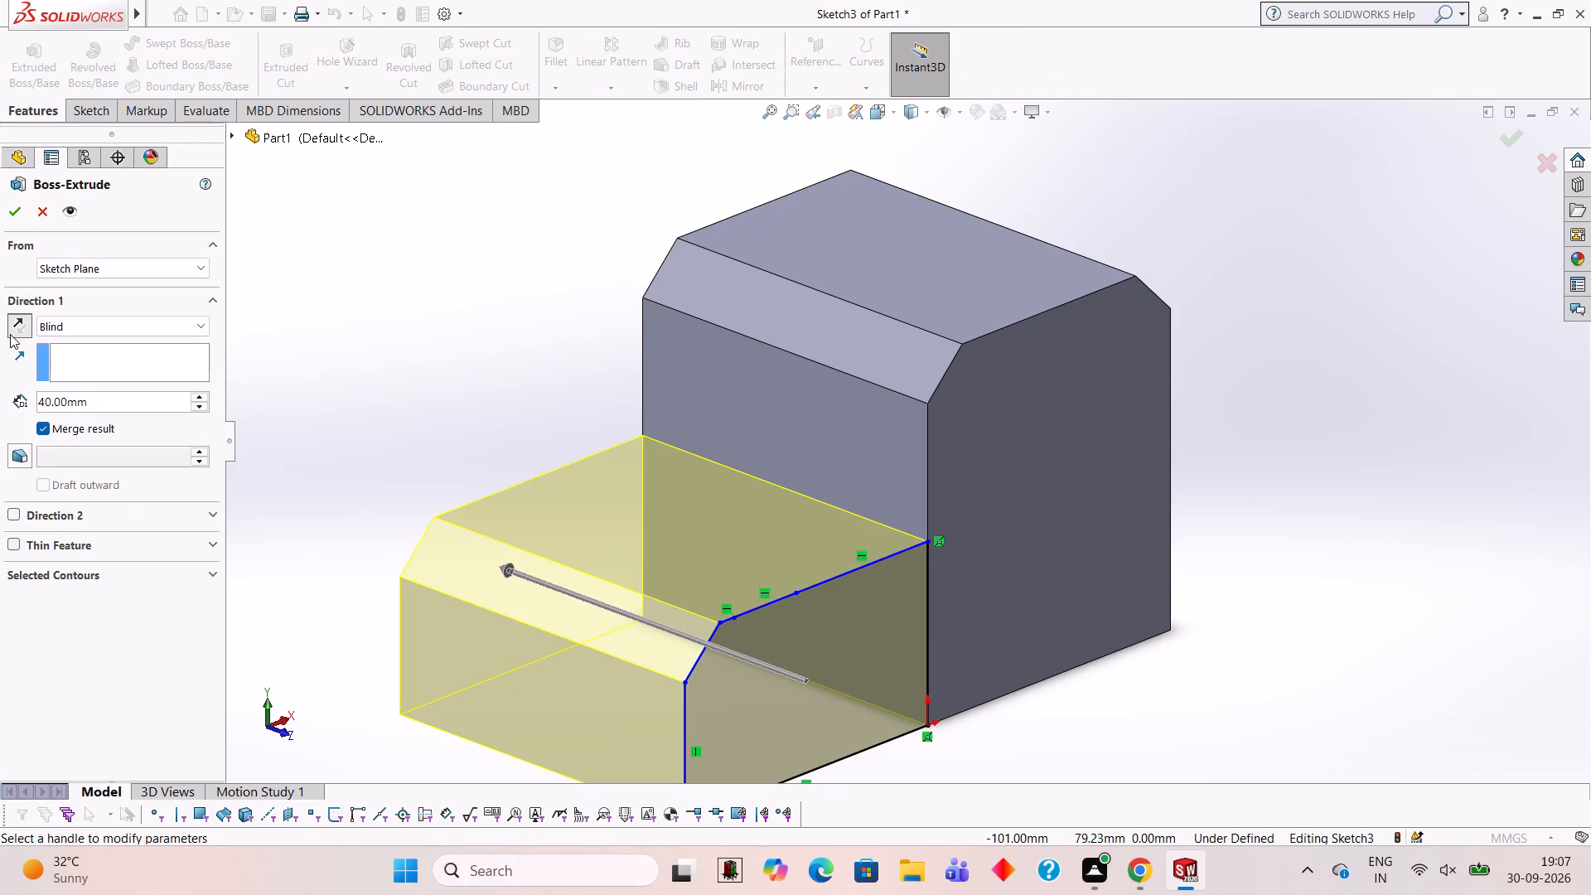
left_click(175, 407)
key("BackSpace")
key("BackSpace")
key("BackSpace")
key("BackSpace")
key("BackSpace")
key("BackSpace")
key("BackSpace")
key("BackSpace")
type("20")
key("Return")
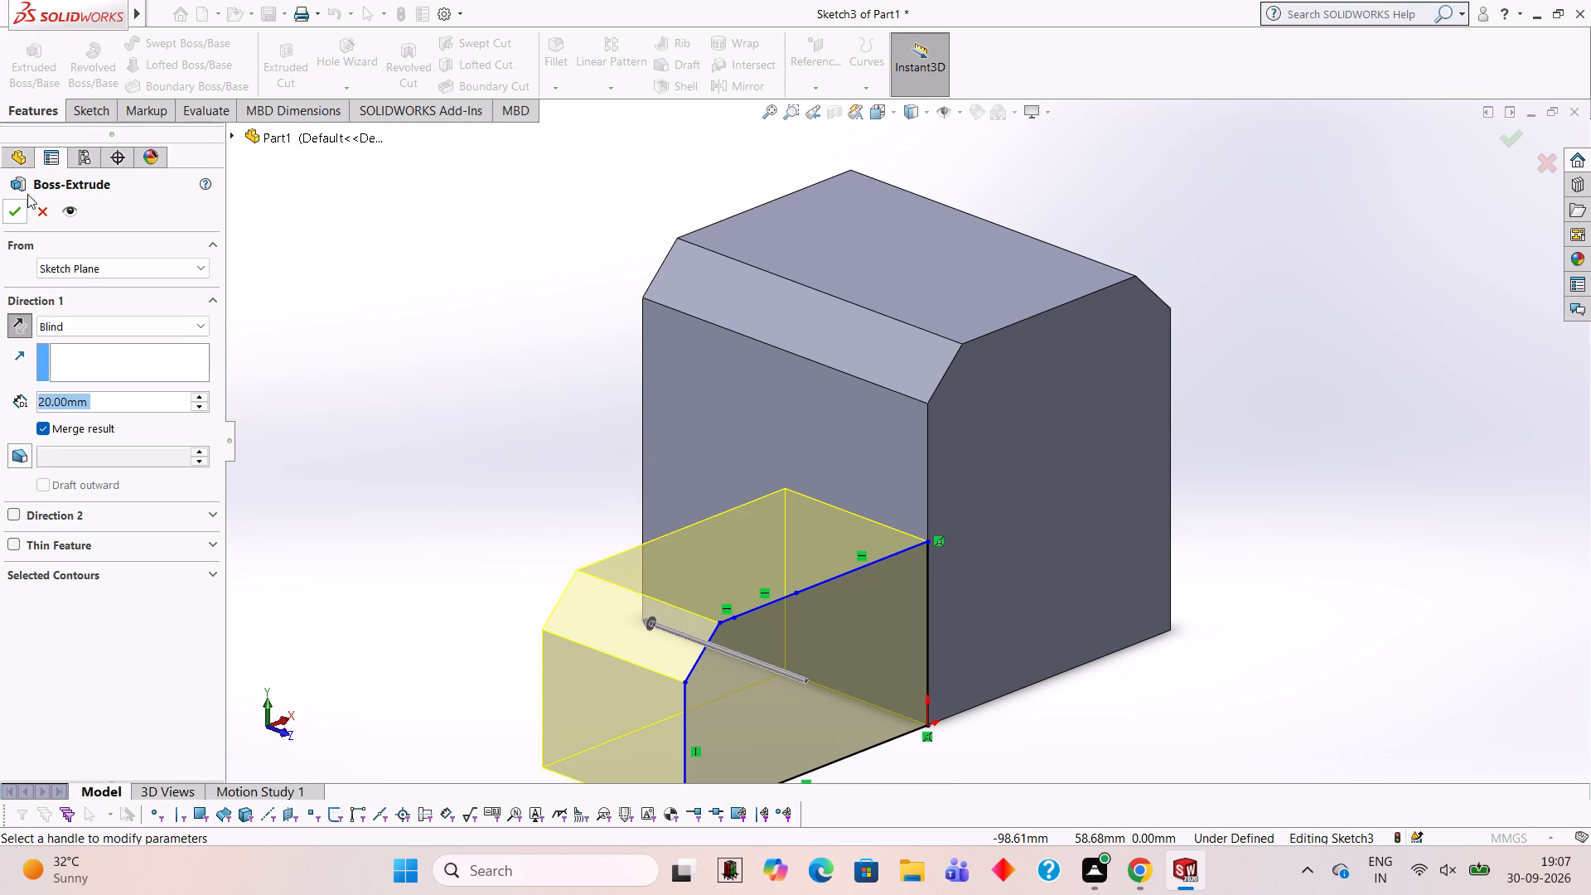
left_click(11, 212)
left_click(565, 492)
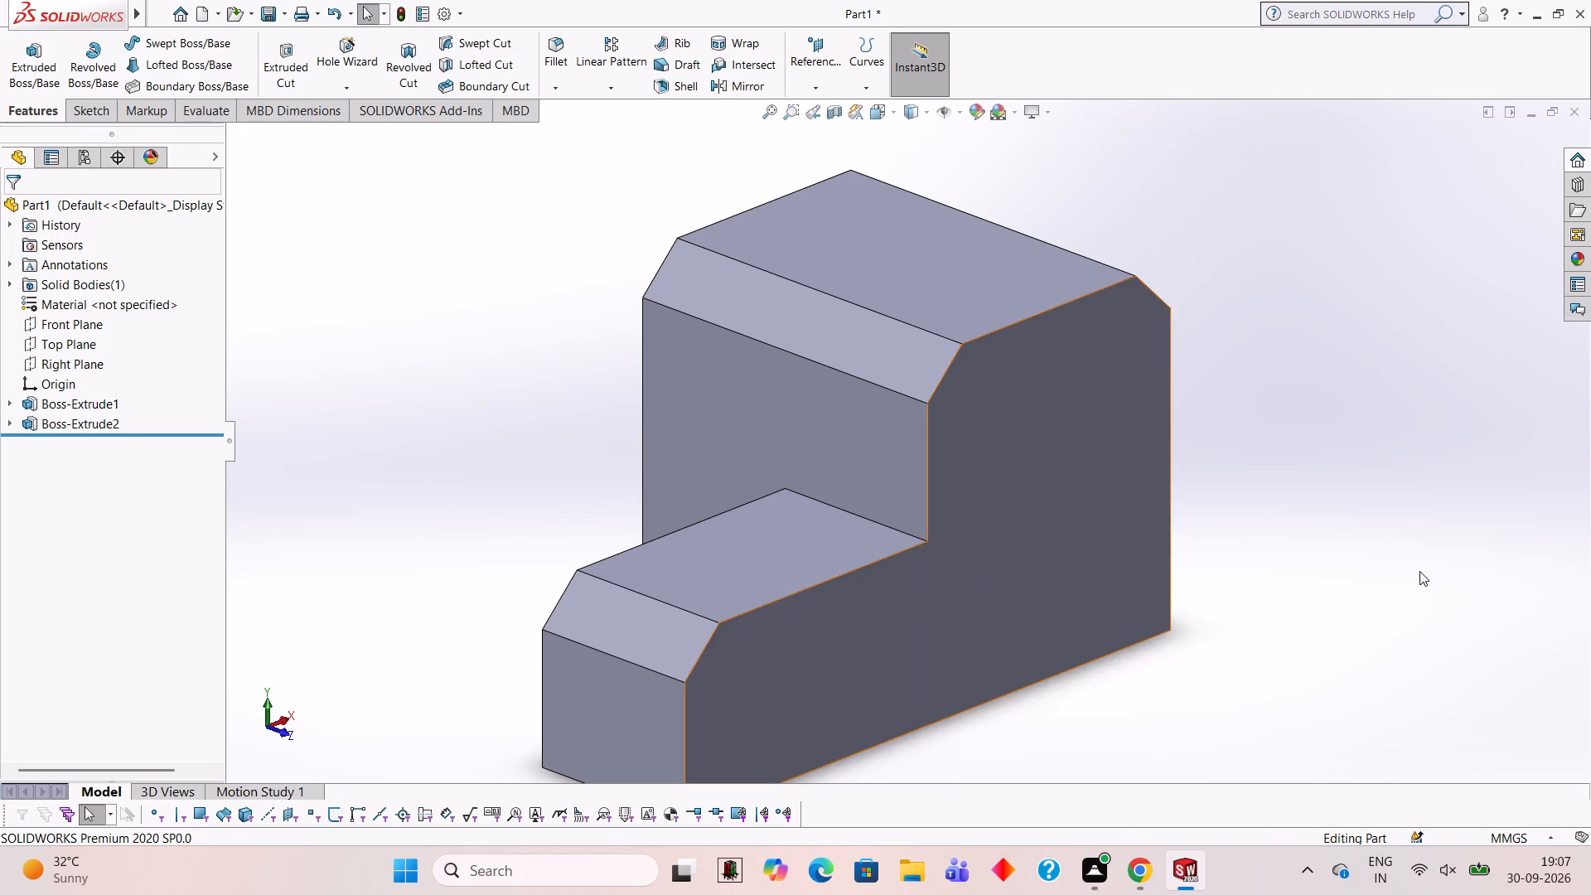
Start a new sketch on the part's flat end face, viewed square on.
middle_click_drag(1410, 571, 1328, 500)
left_click(1023, 573)
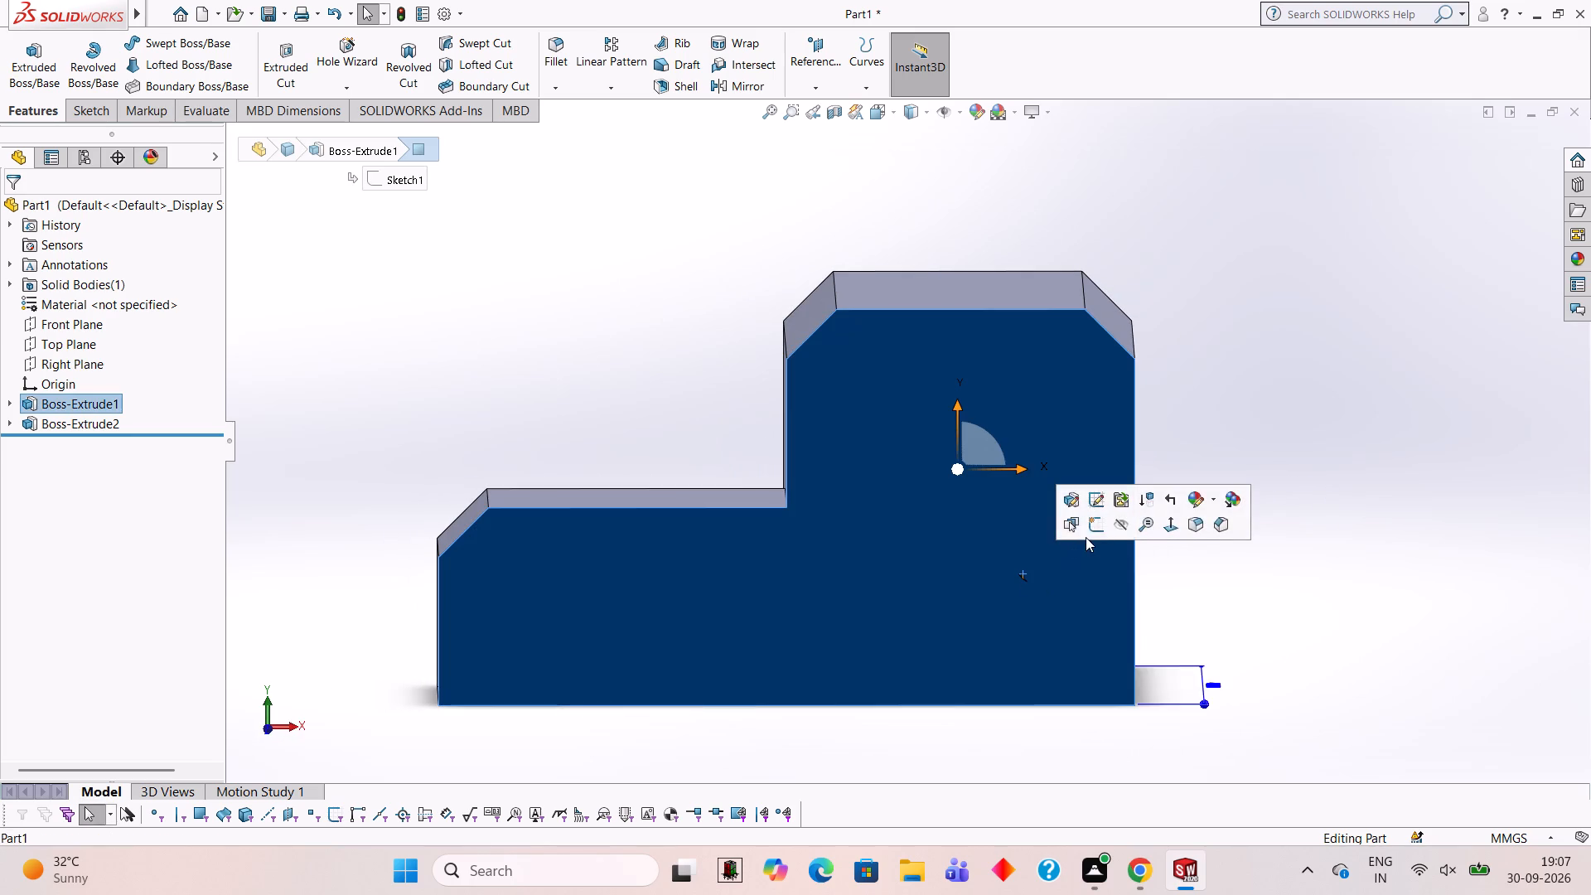
left_click(1100, 529)
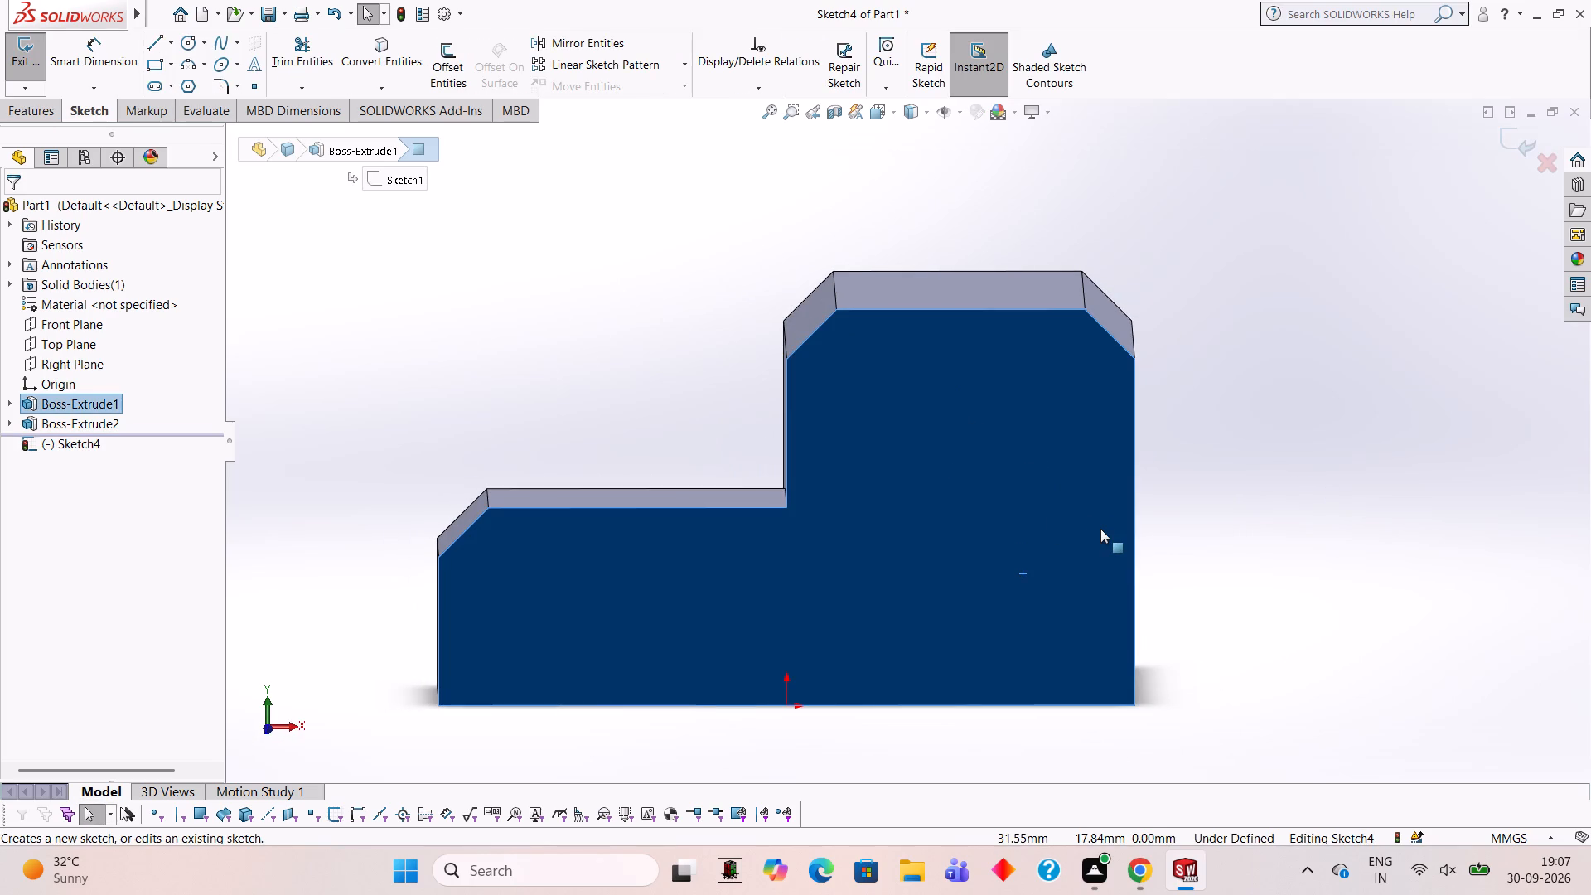
key("ctrl+8")
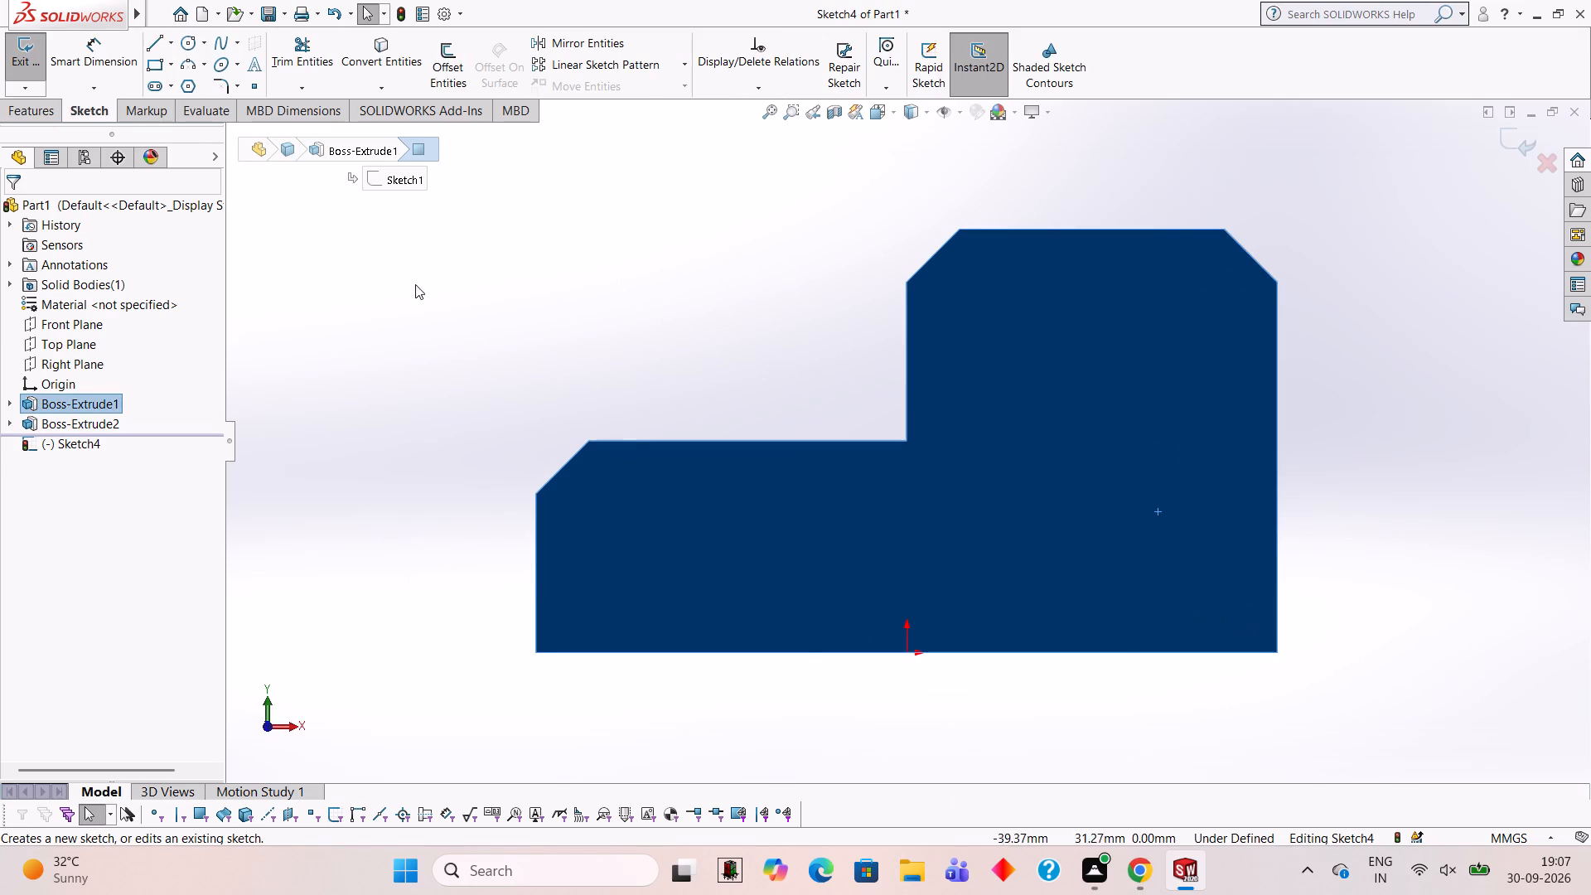
Draw a 20 mm vertical line up the block's free side edge from the face's lower corner.
left_click(152, 48)
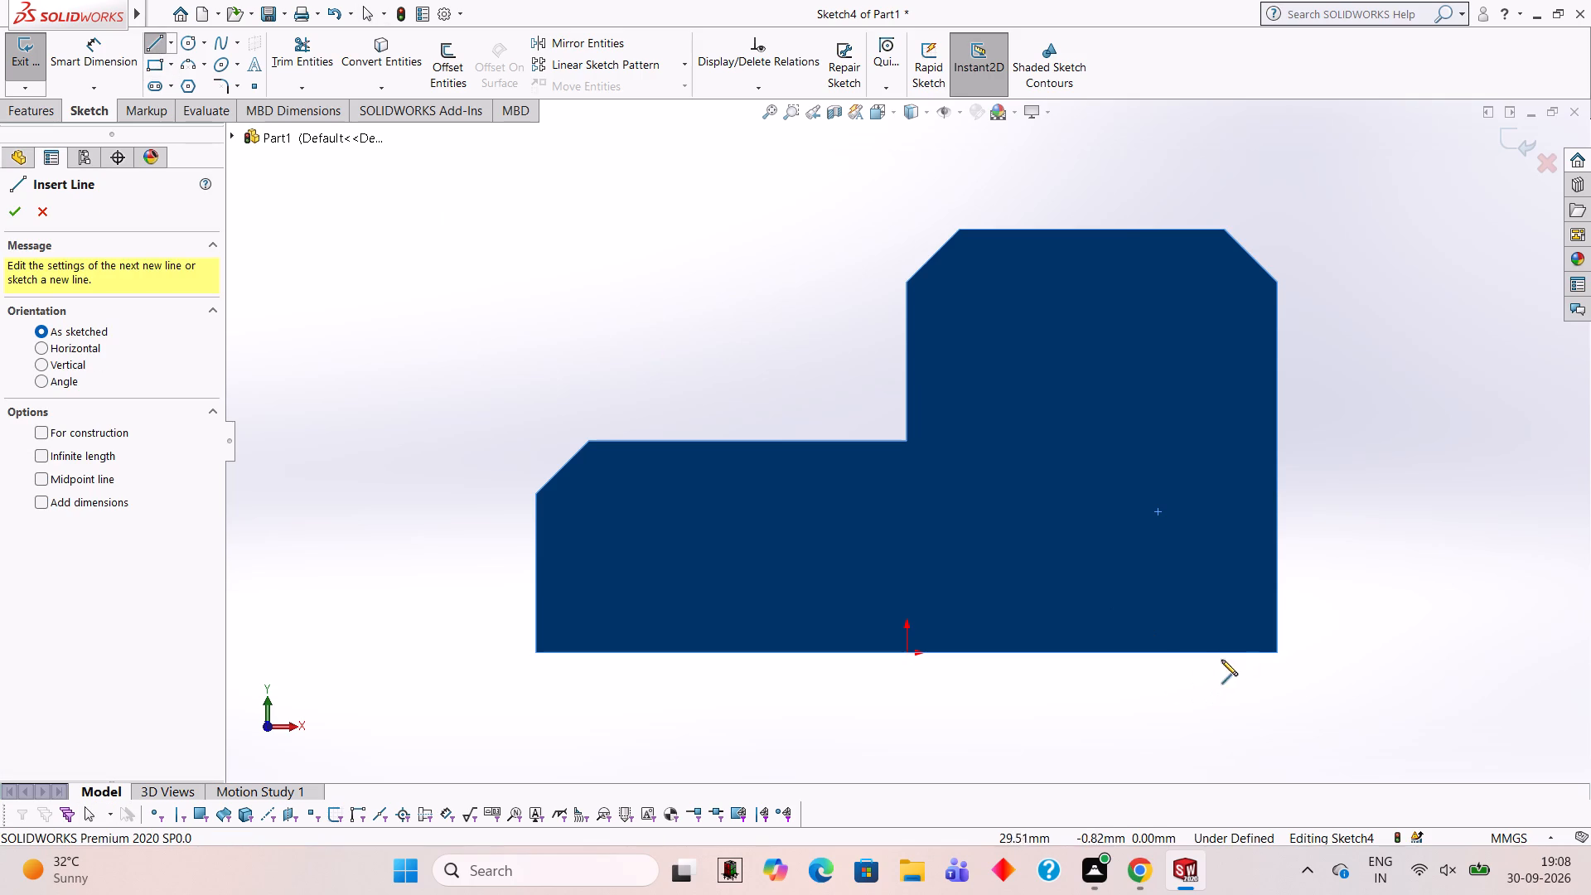
left_click(1275, 652)
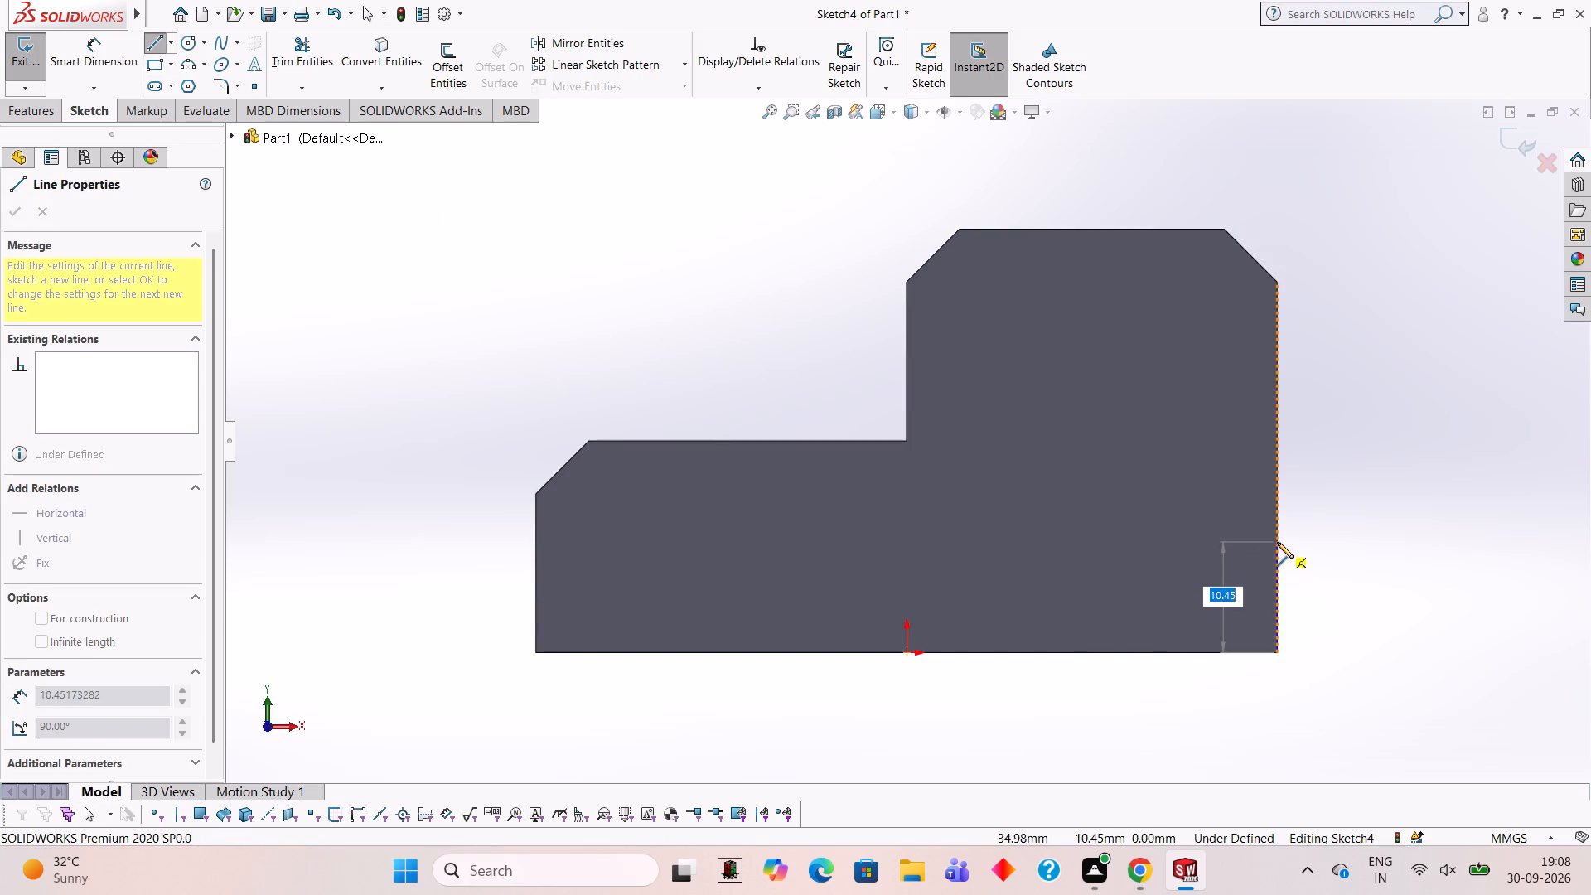
type("20")
key("Return")
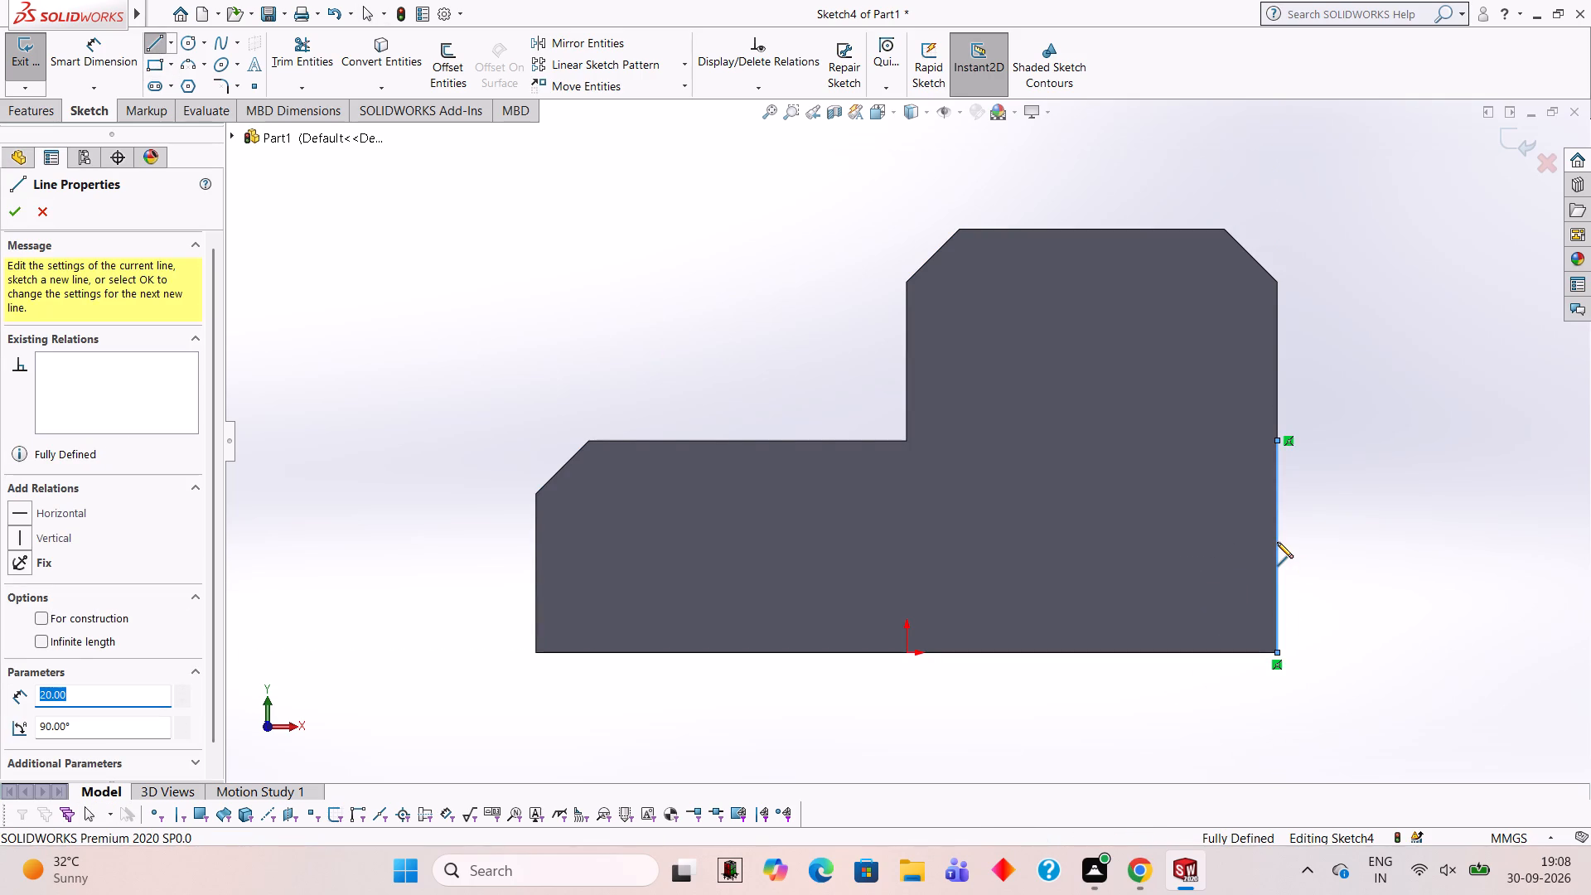
key("Escape")
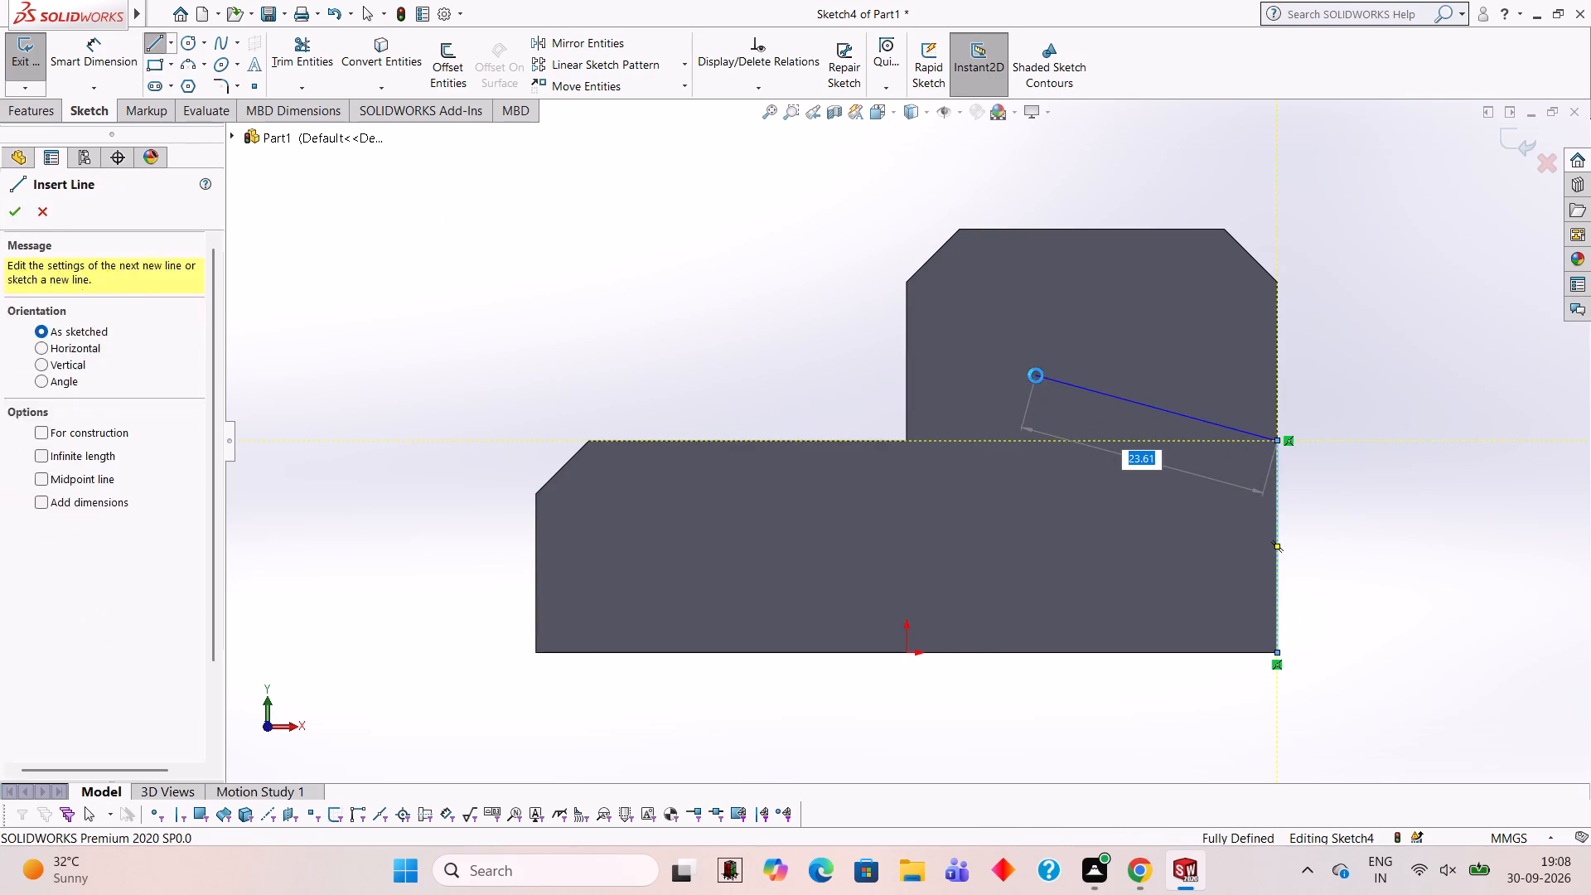
Draw a 36.5 mm horizontal line outward past the free side, starting on the block's vertical midline level with the 20 mm line's top.
scroll(1460, 502, "down", 3)
scroll(1435, 495, "up", 2)
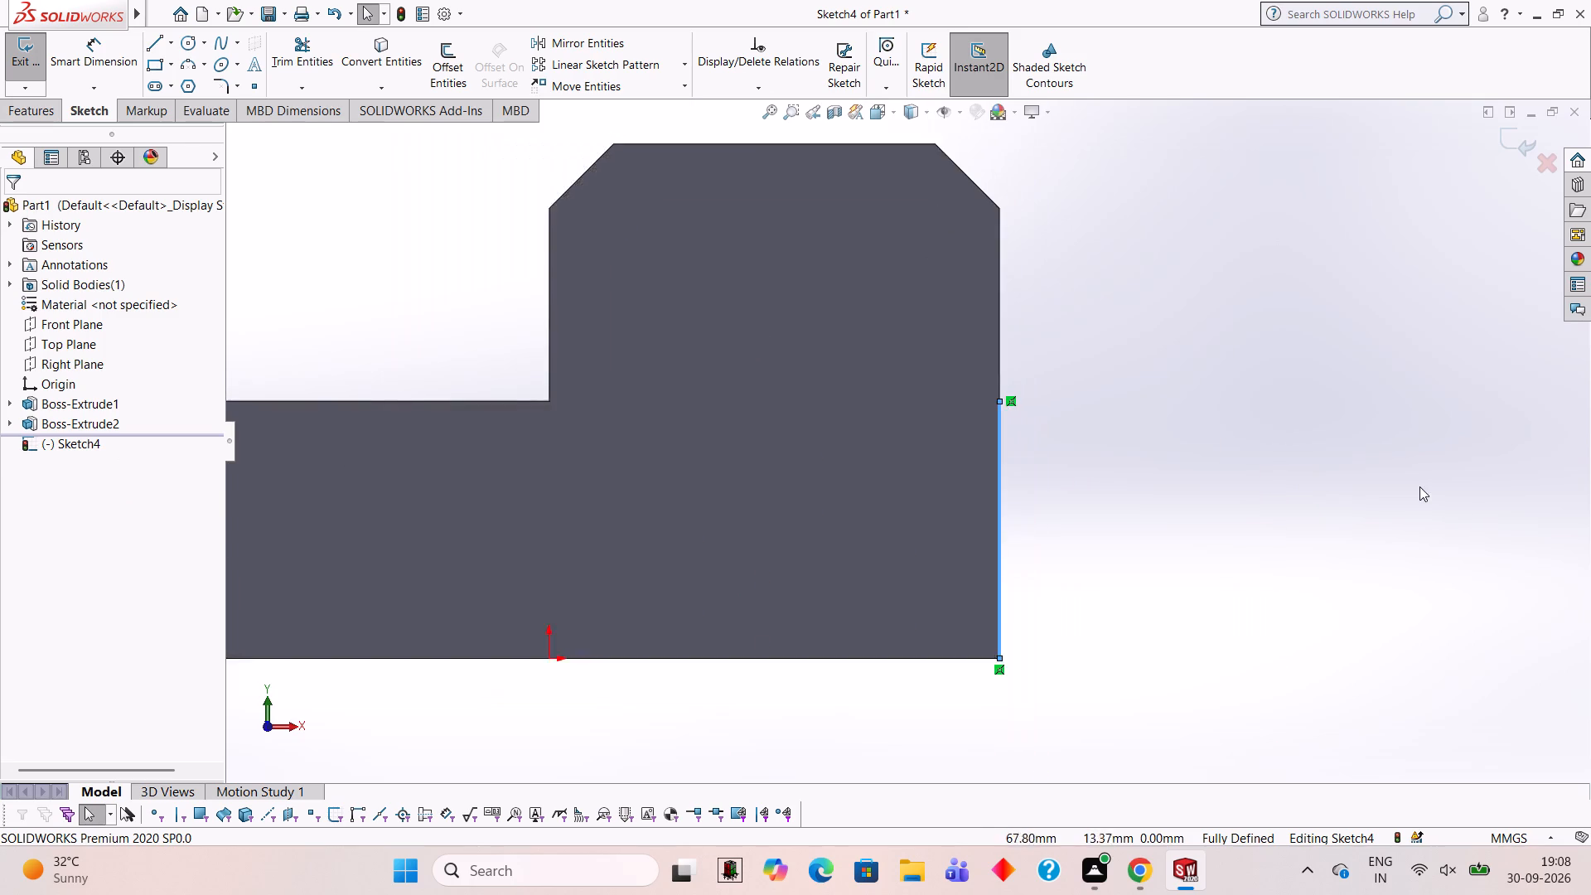
scroll(1419, 486, "up", 1)
left_click(154, 46)
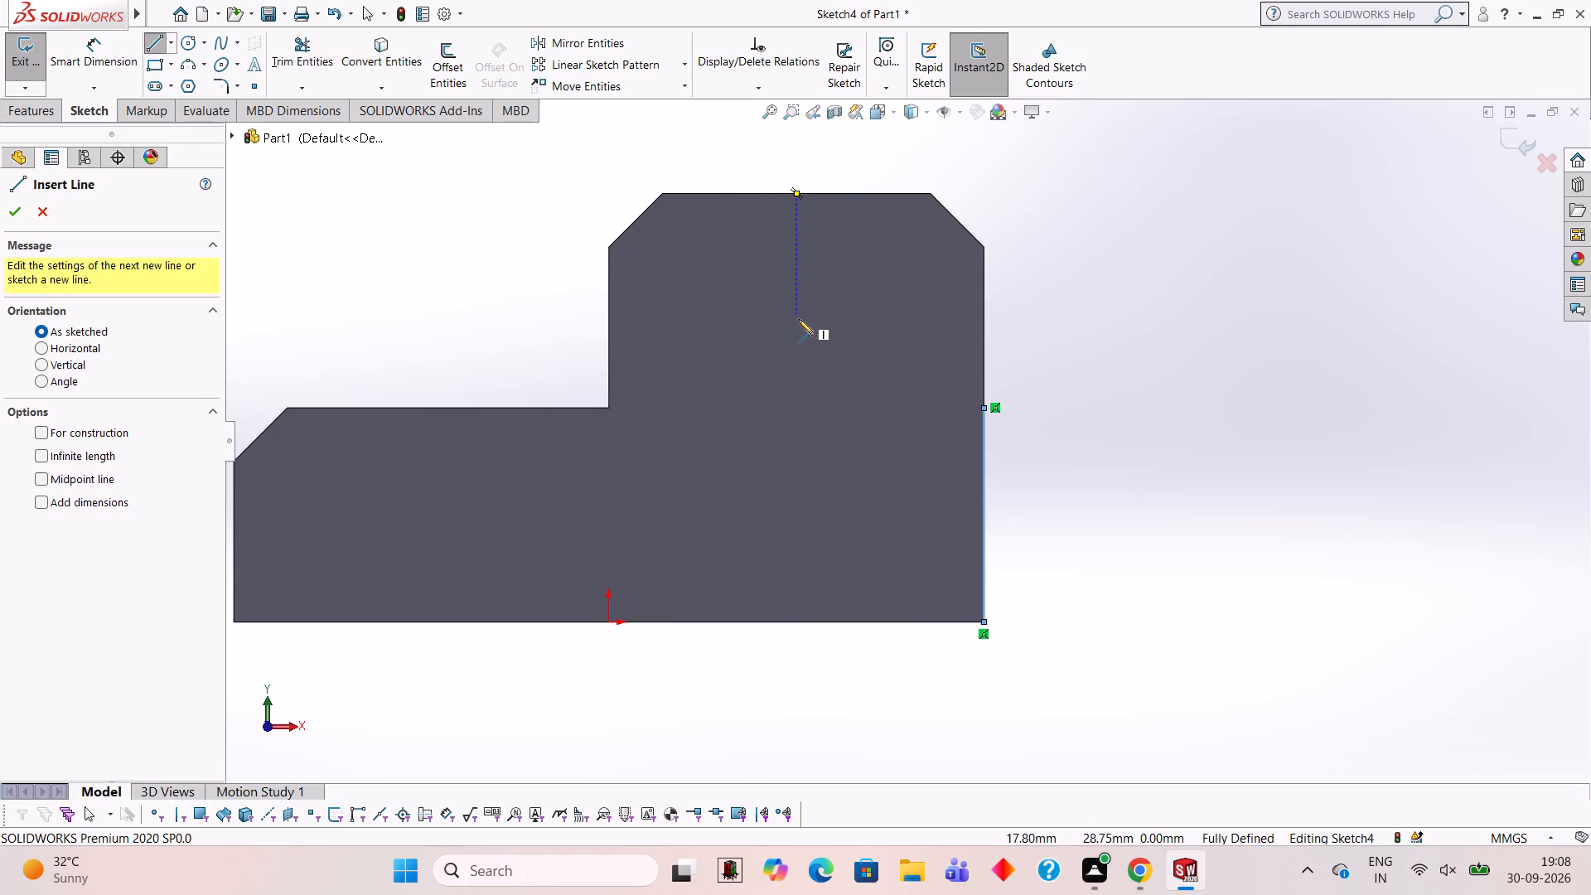
left_click(797, 409)
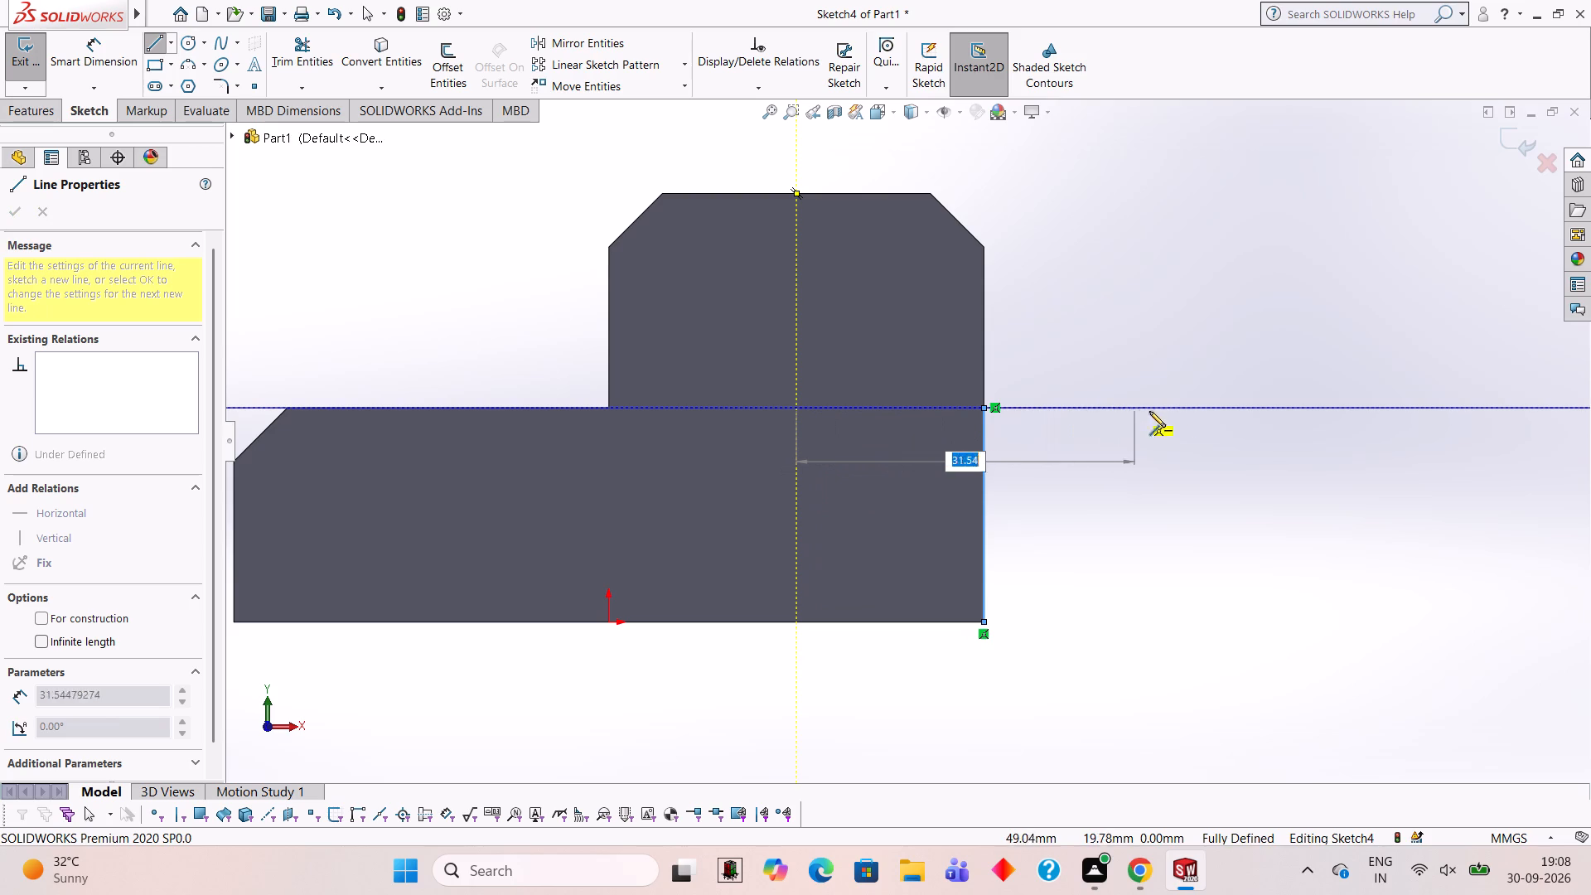
type("36.5")
key("Return")
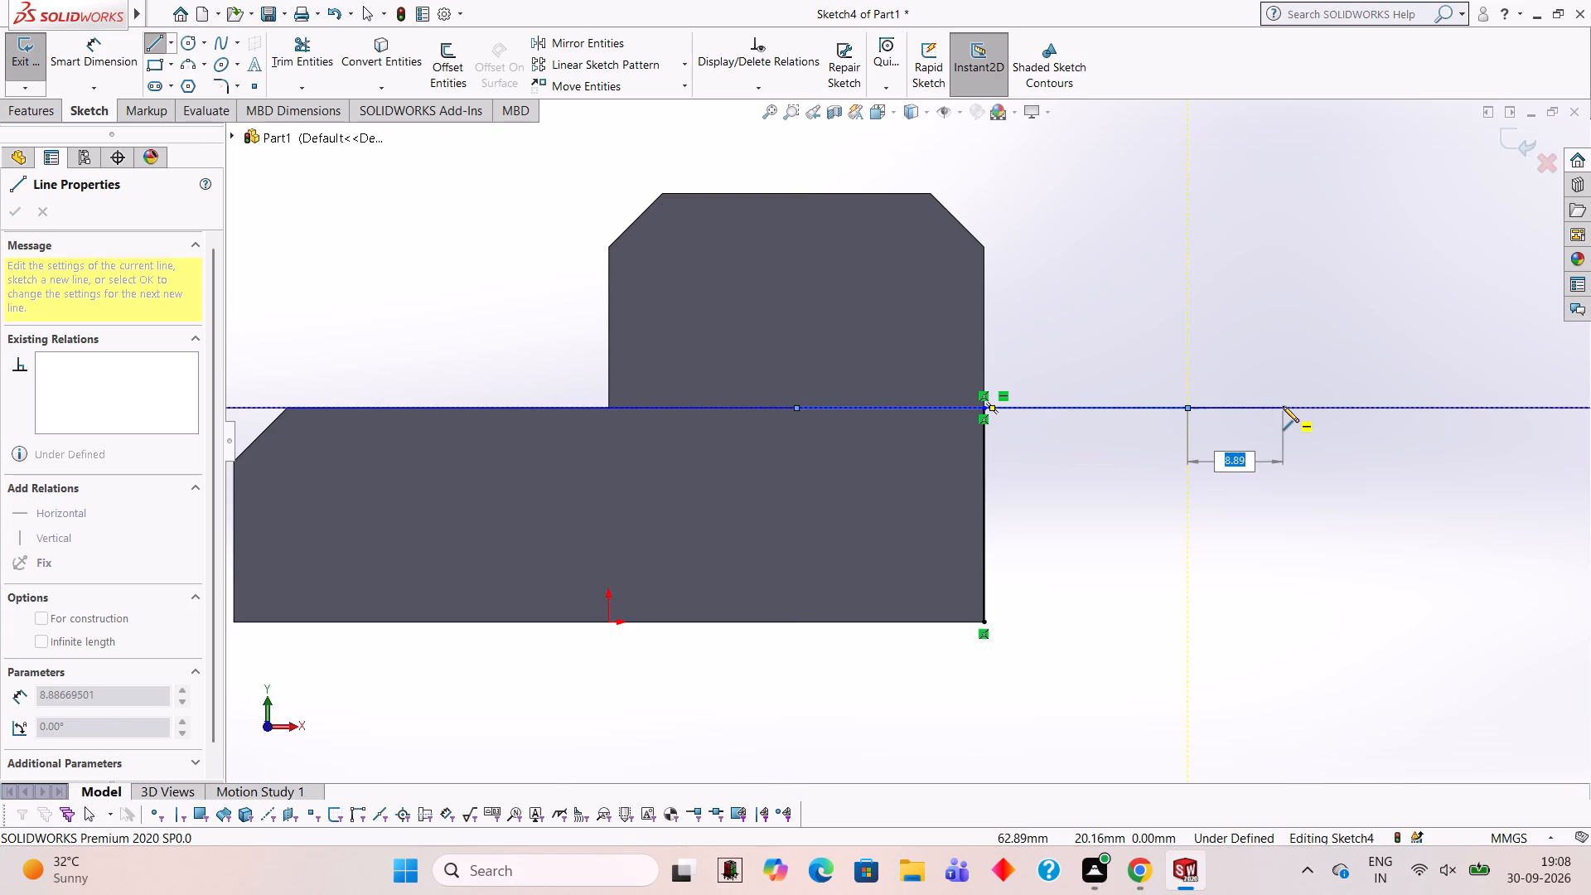
Continue the horizontal line outward with a 9 mm segment from the 36.5 mm line's outer end.
key("9")
key("Return")
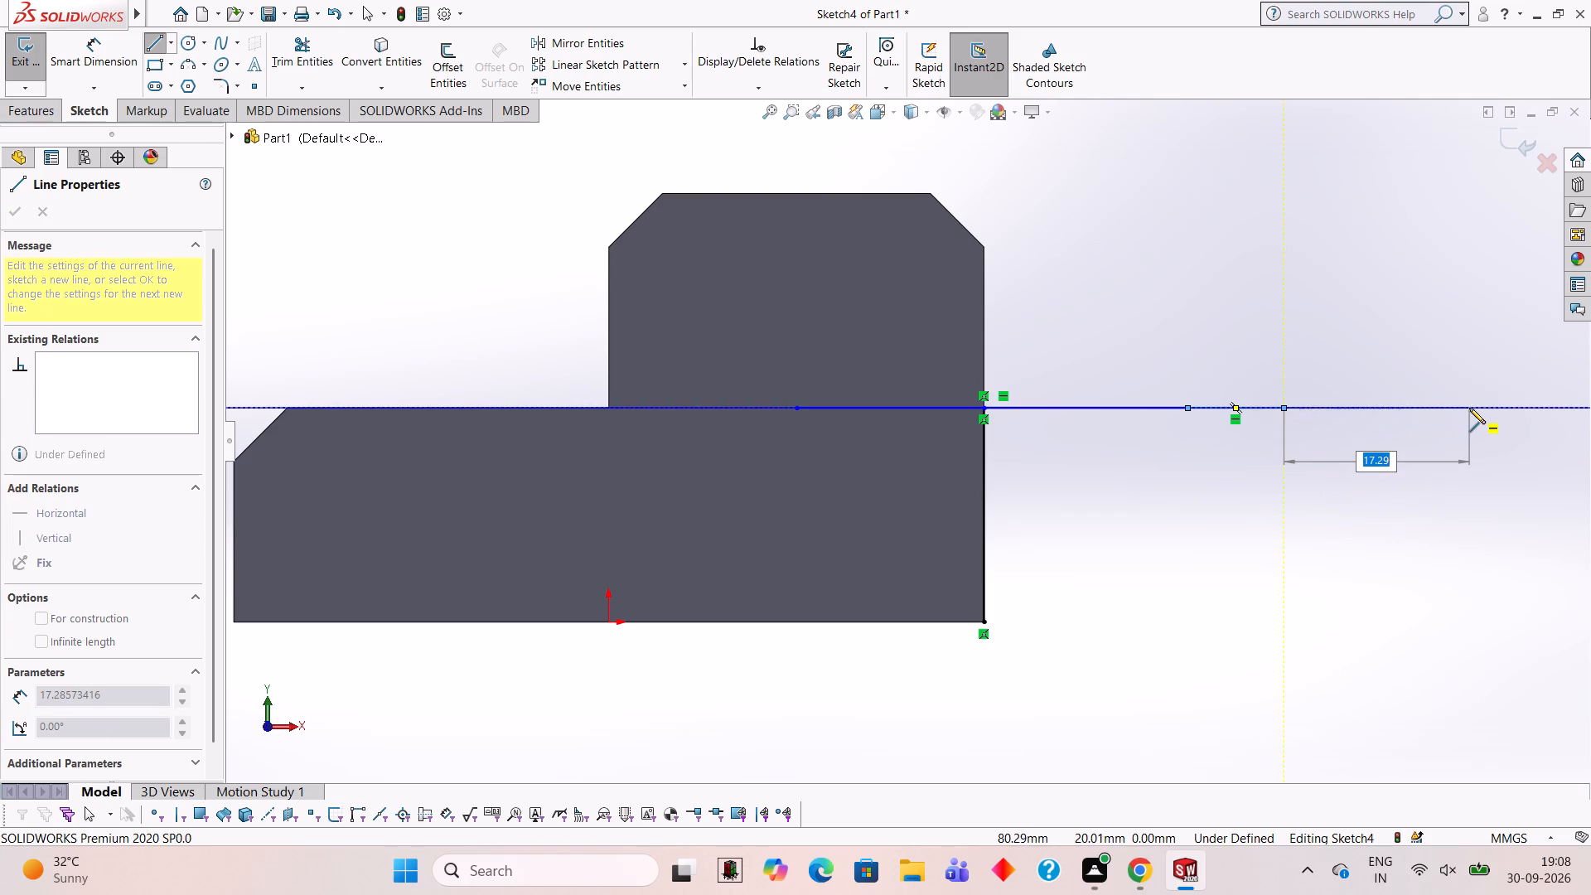
Close the profile with a 7 mm horizontal segment, a 20 mm vertical line down, and a bottom line back to the block's lower corner.
key("7")
key("Return")
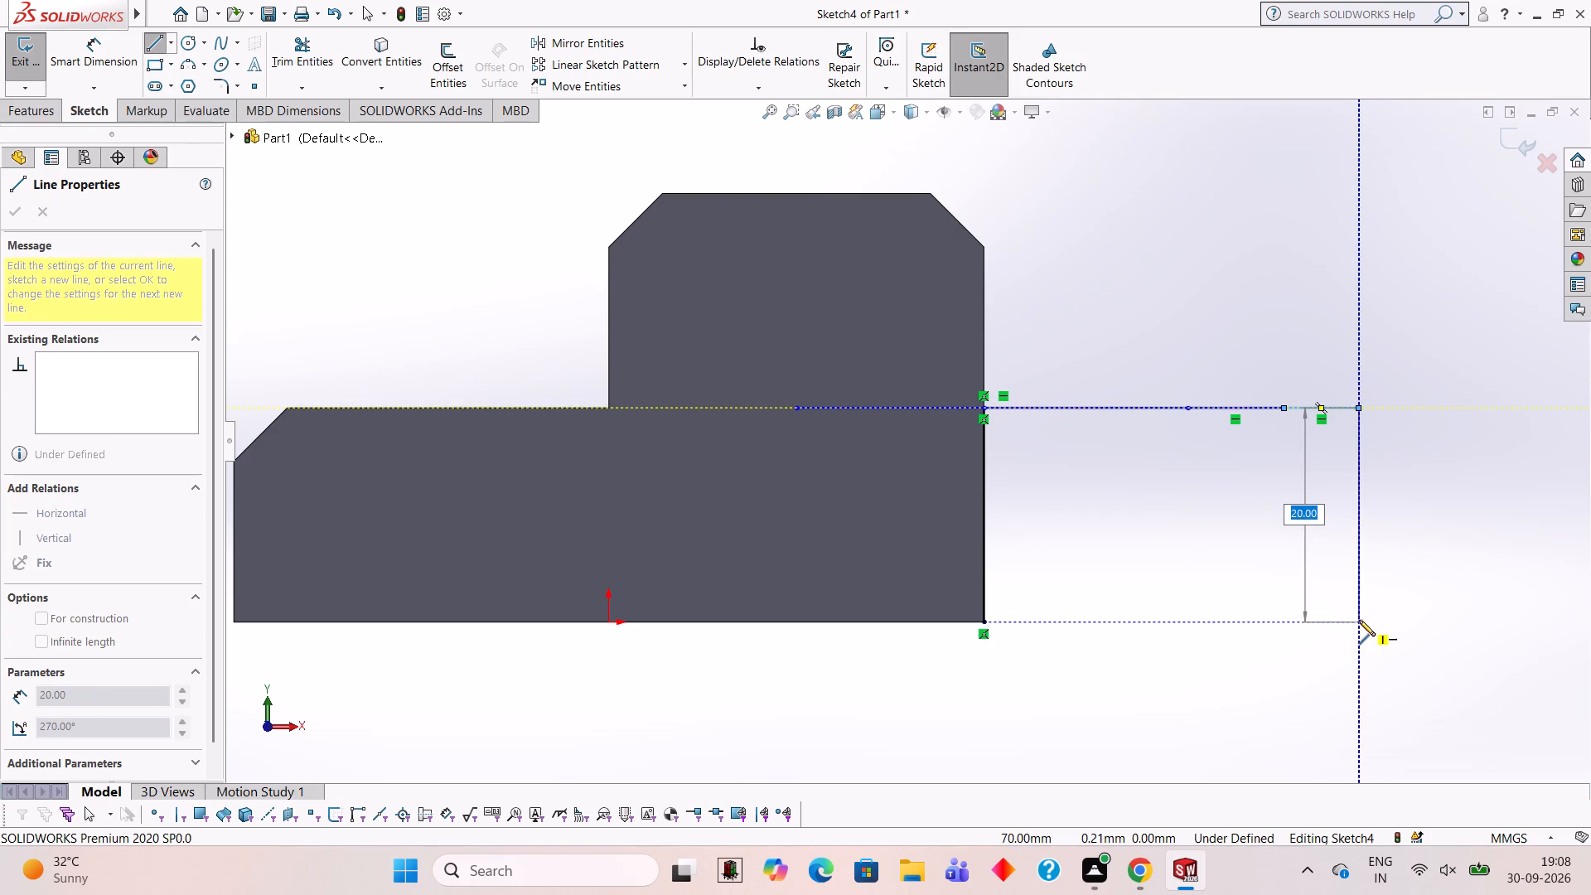
left_click(1359, 620)
left_click(981, 625)
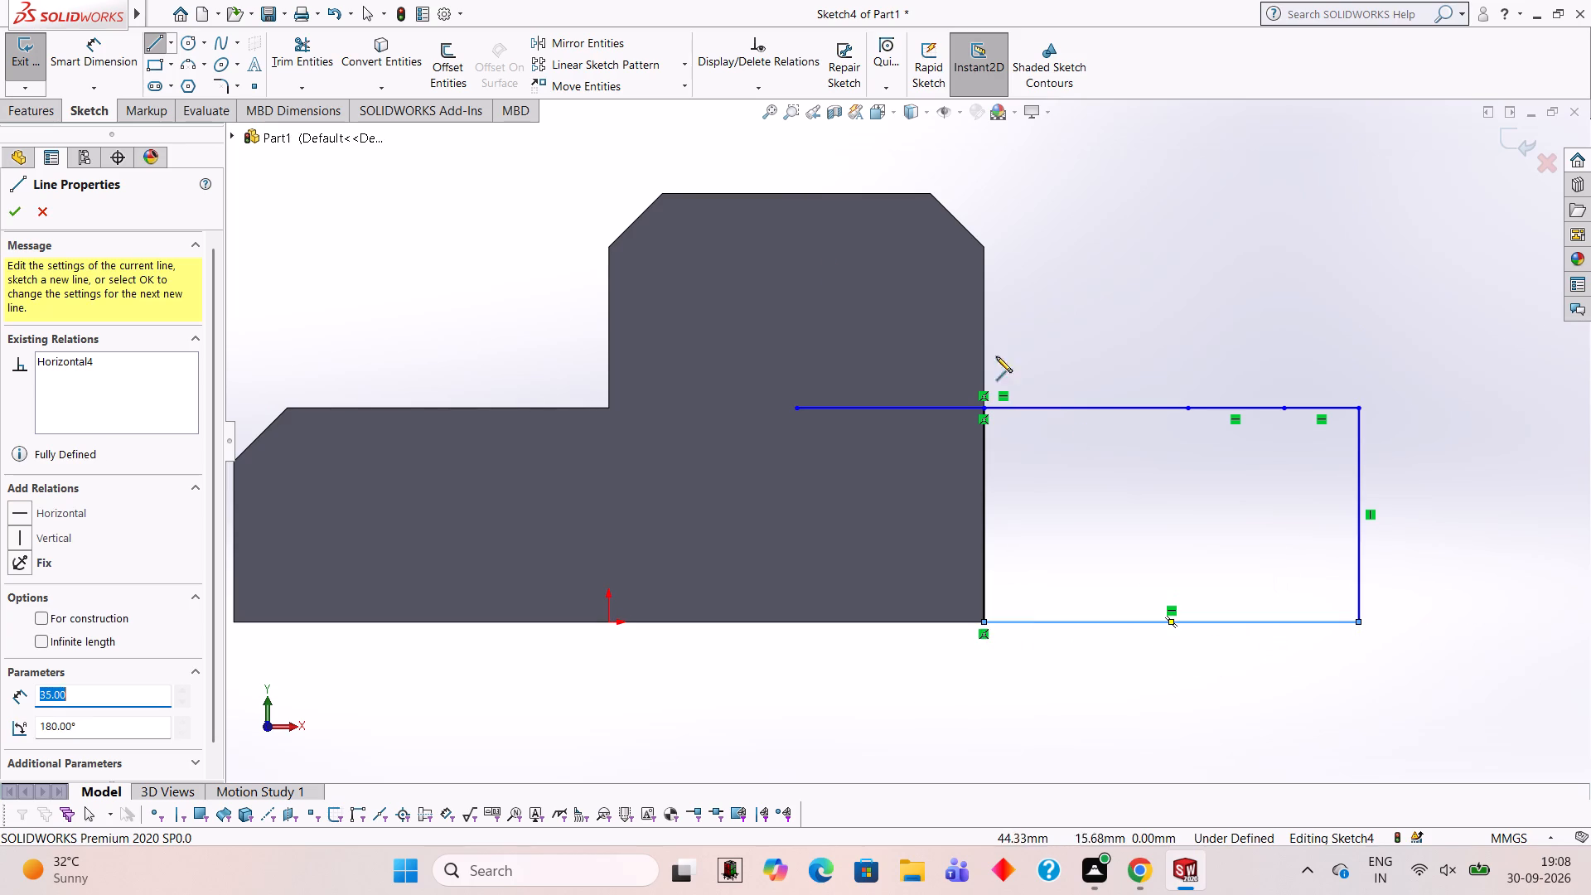
Trim away the part of the top horizontal line that lies inside the block.
left_click(303, 59)
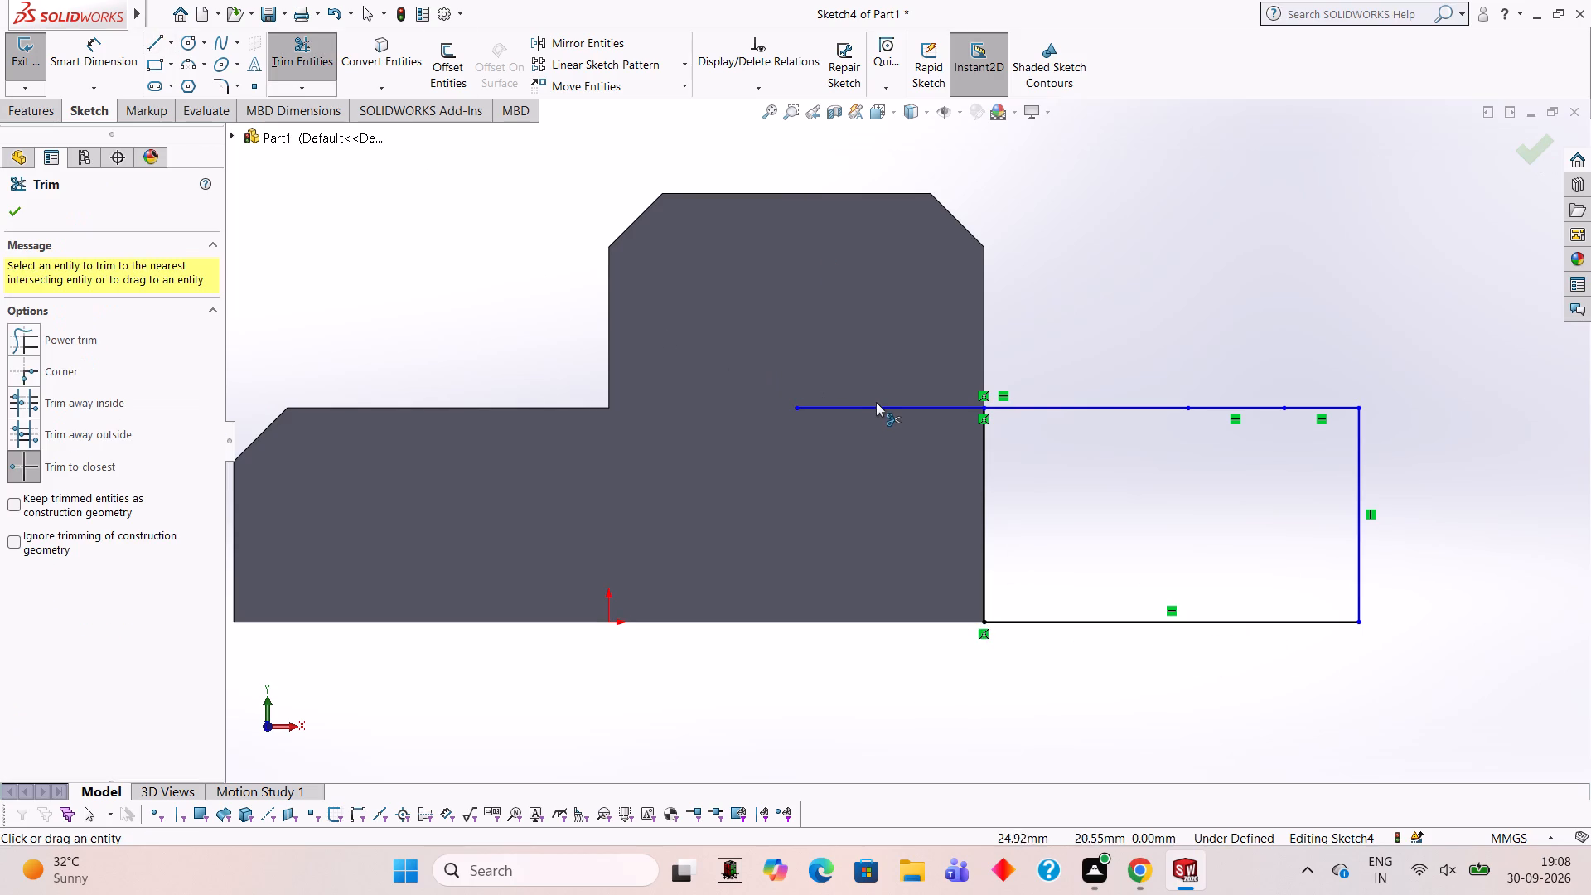
left_click(874, 402)
left_click(874, 405)
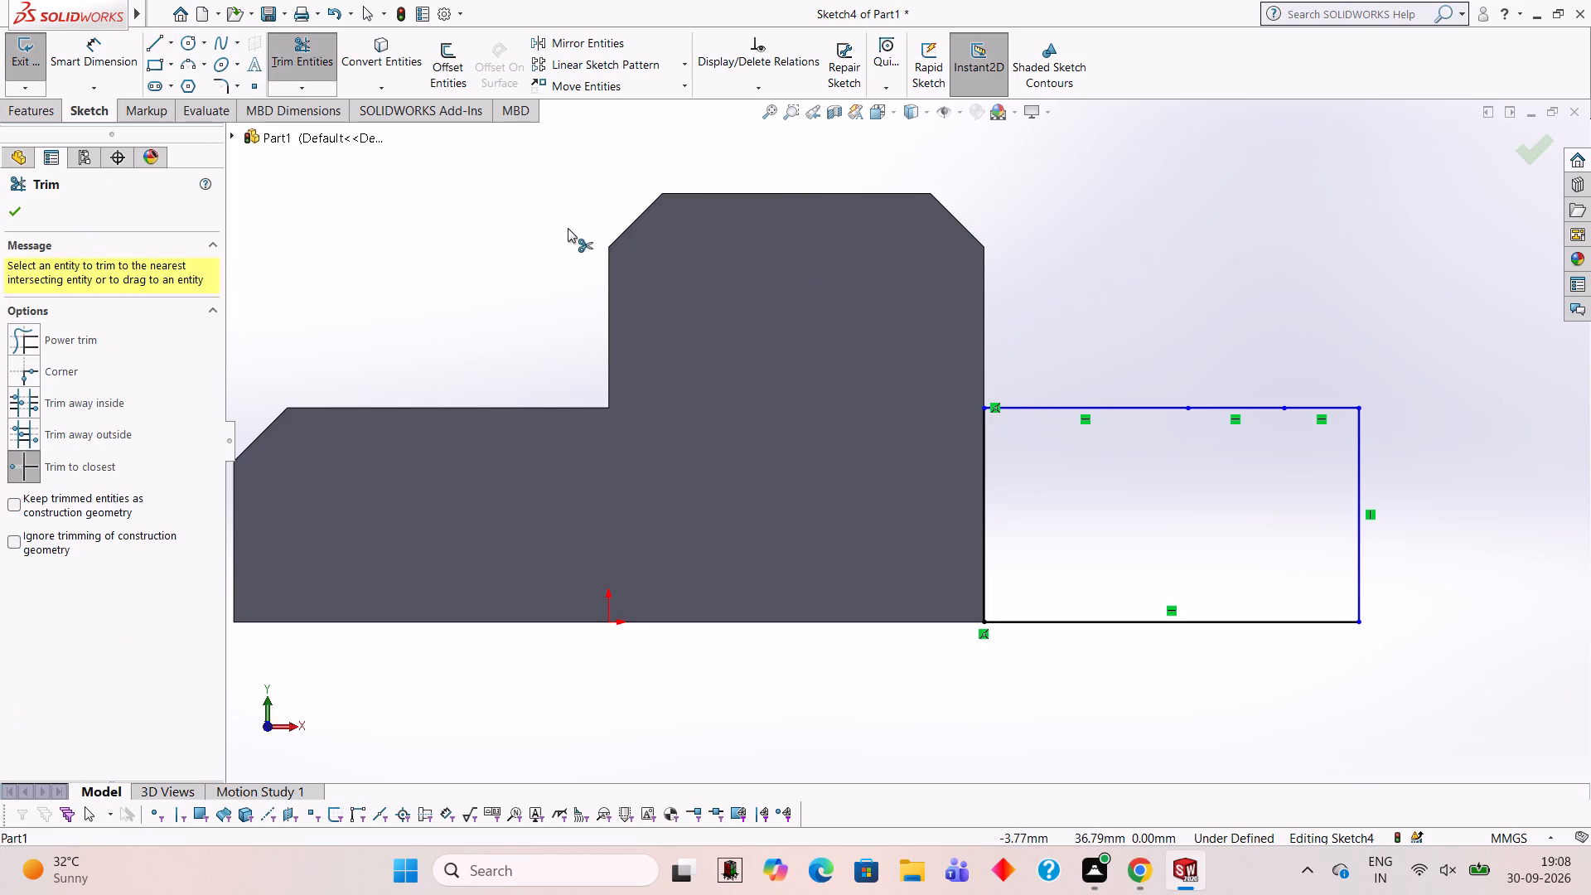
Dimension the lengths of the two outer segments of the profile's top line, the 9 mm one and the 7 mm one.
left_click(108, 59)
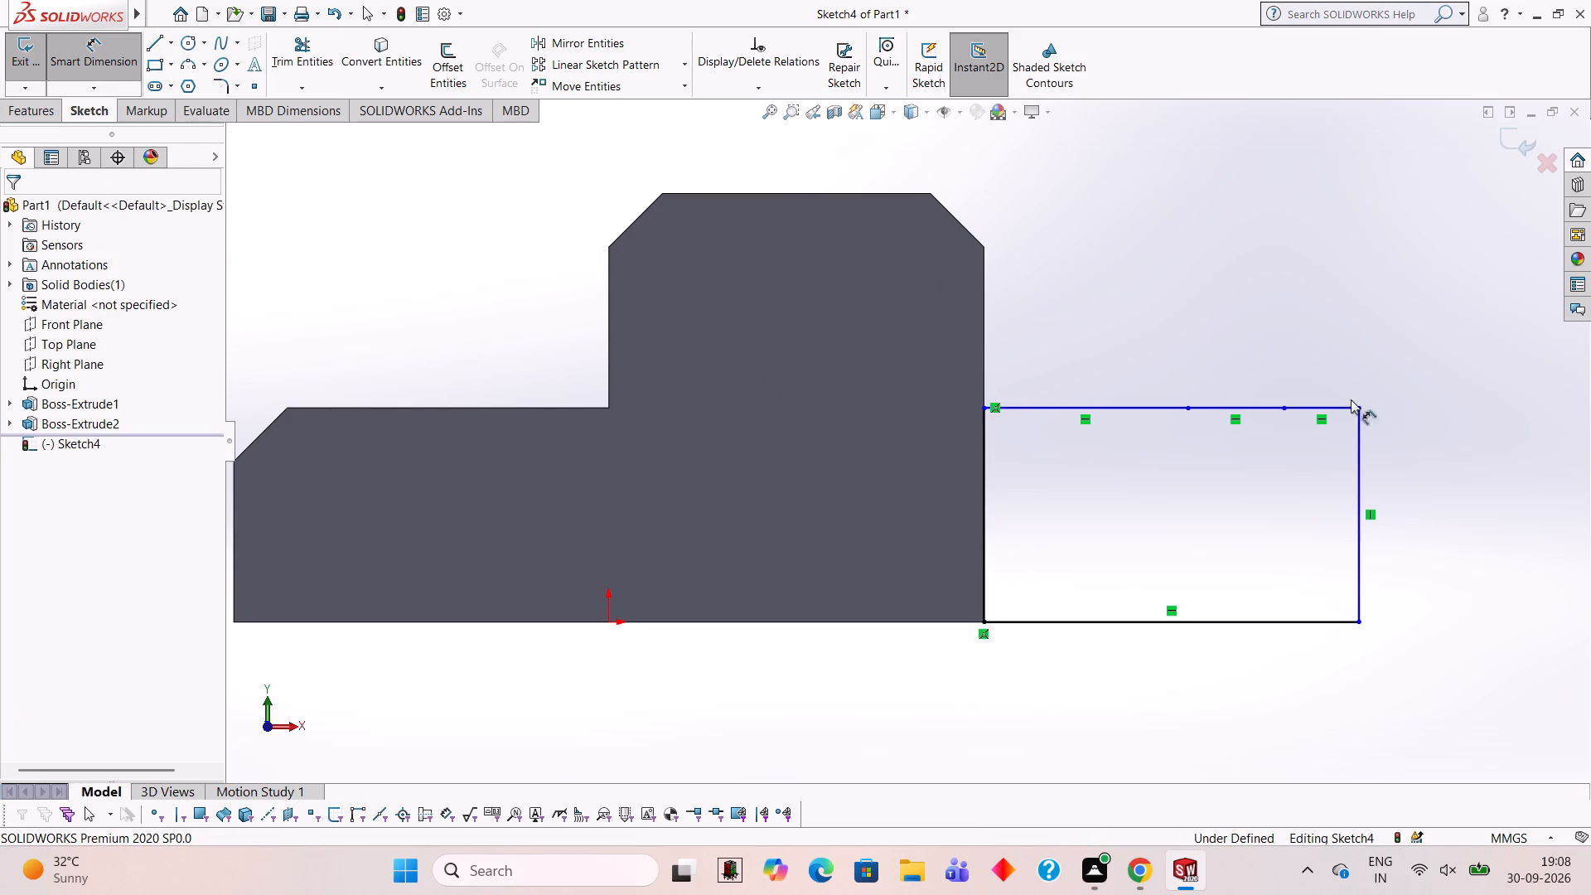
left_click(1226, 404)
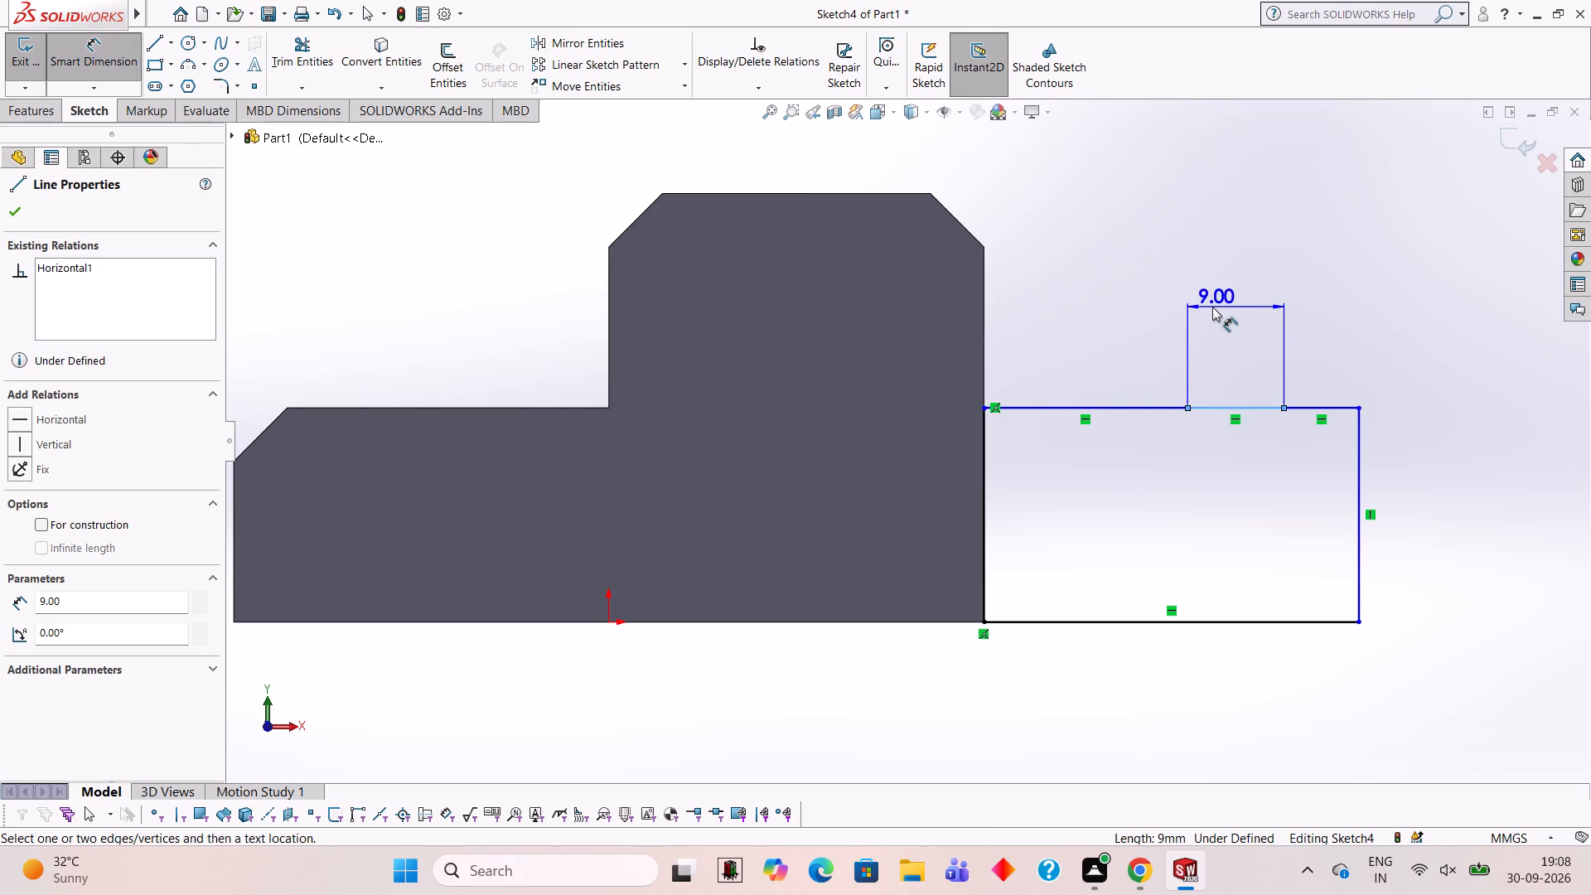
left_click(1202, 257)
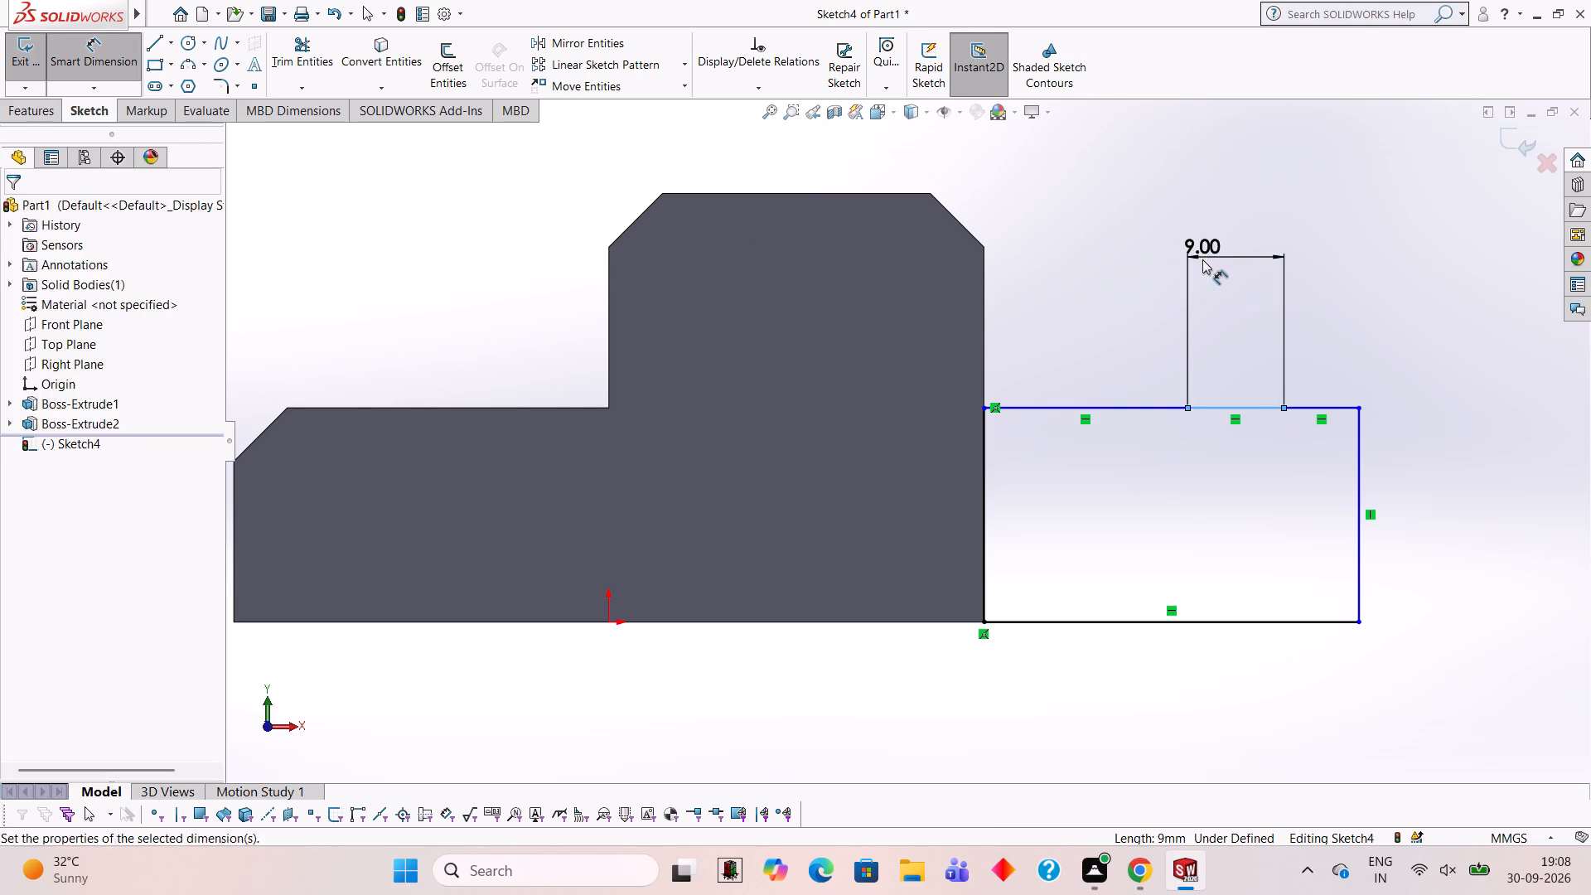
left_click(1135, 241)
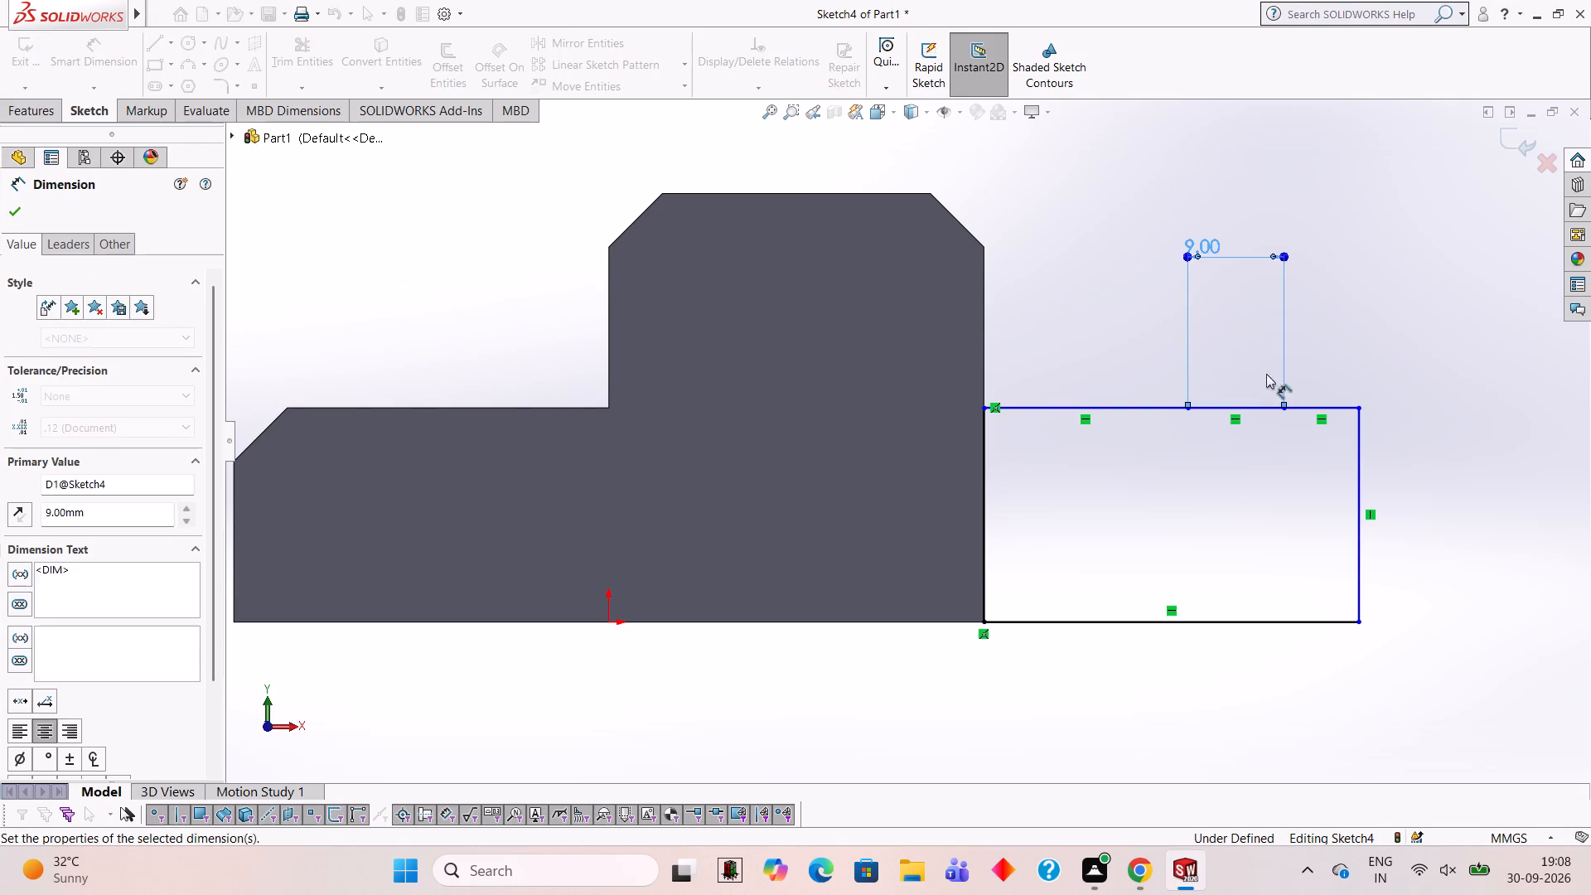
left_click(1302, 406)
left_click(1317, 220)
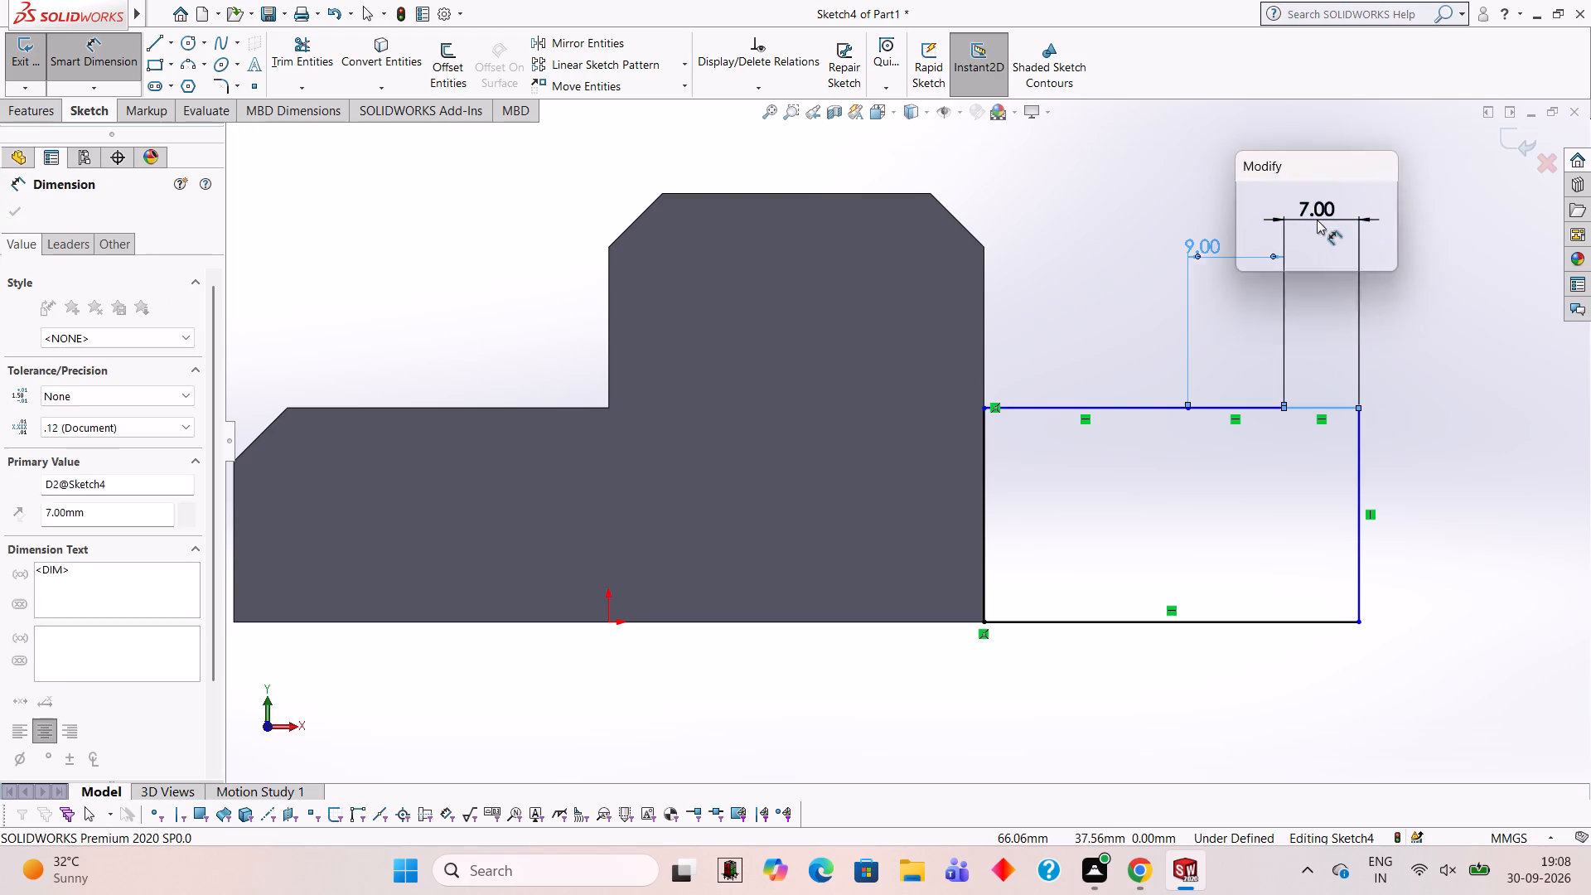
left_click(1248, 196)
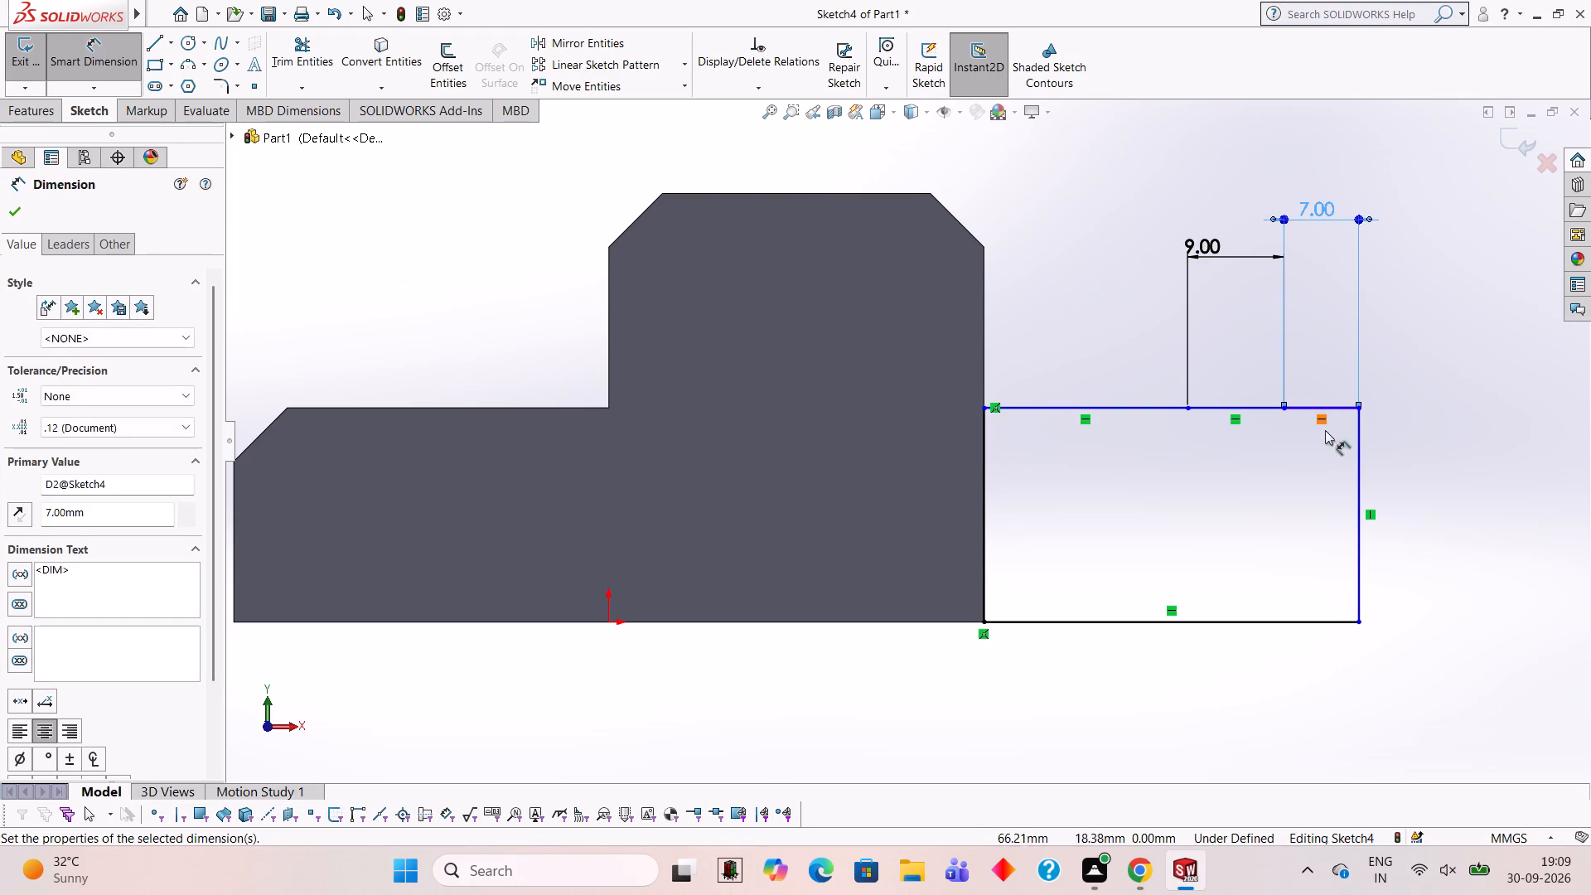
Dimension the height of the profile's outer vertical side and the length of its bottom line.
left_click(1359, 502)
left_click(1424, 491)
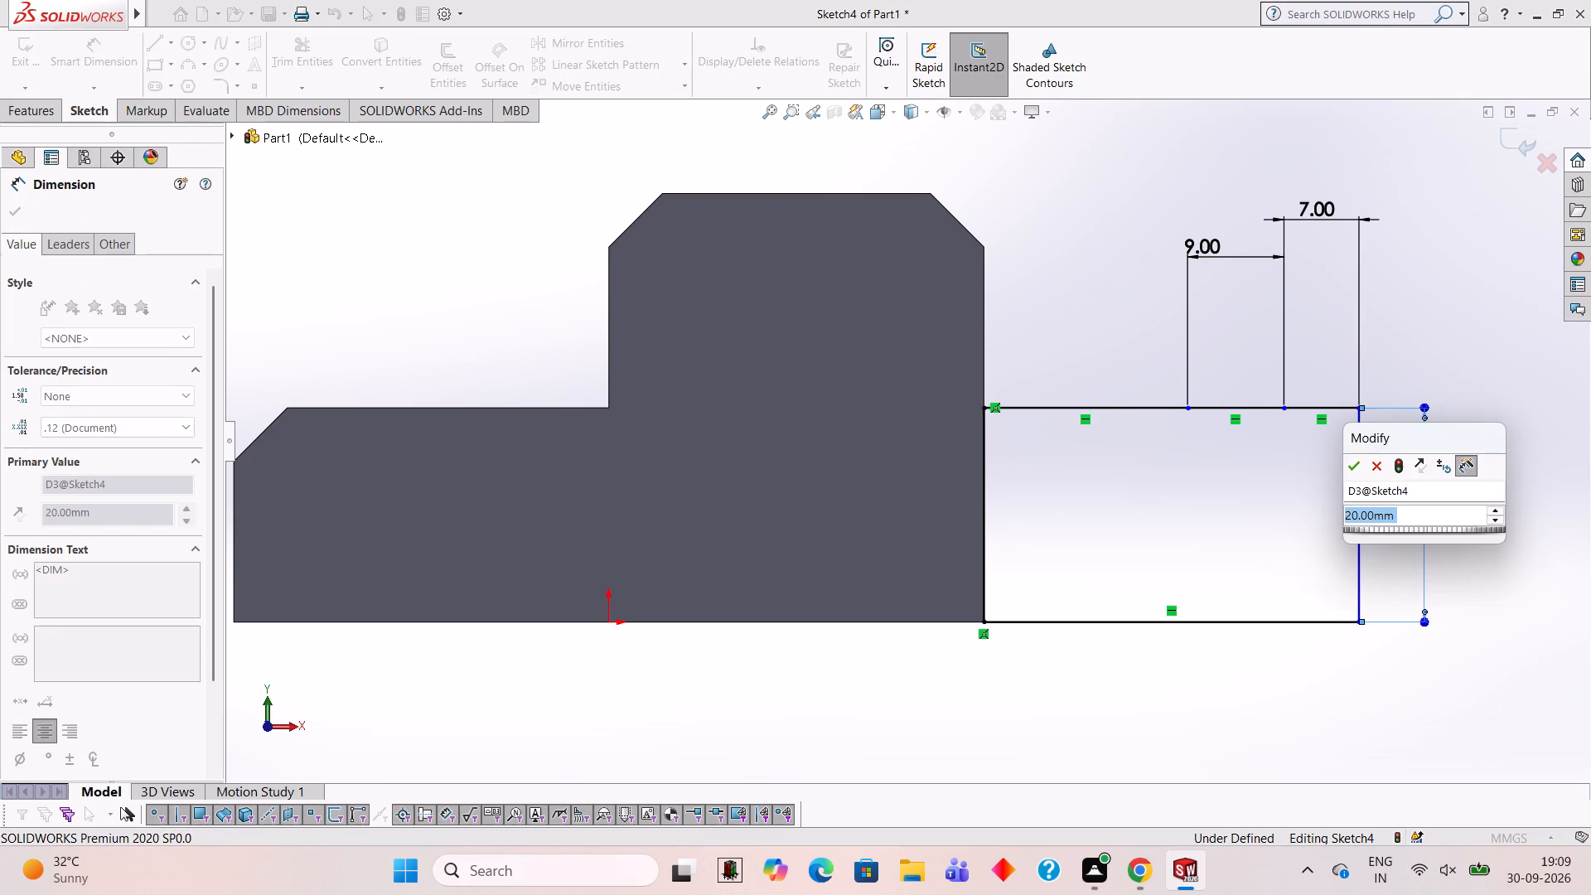
left_click(1356, 472)
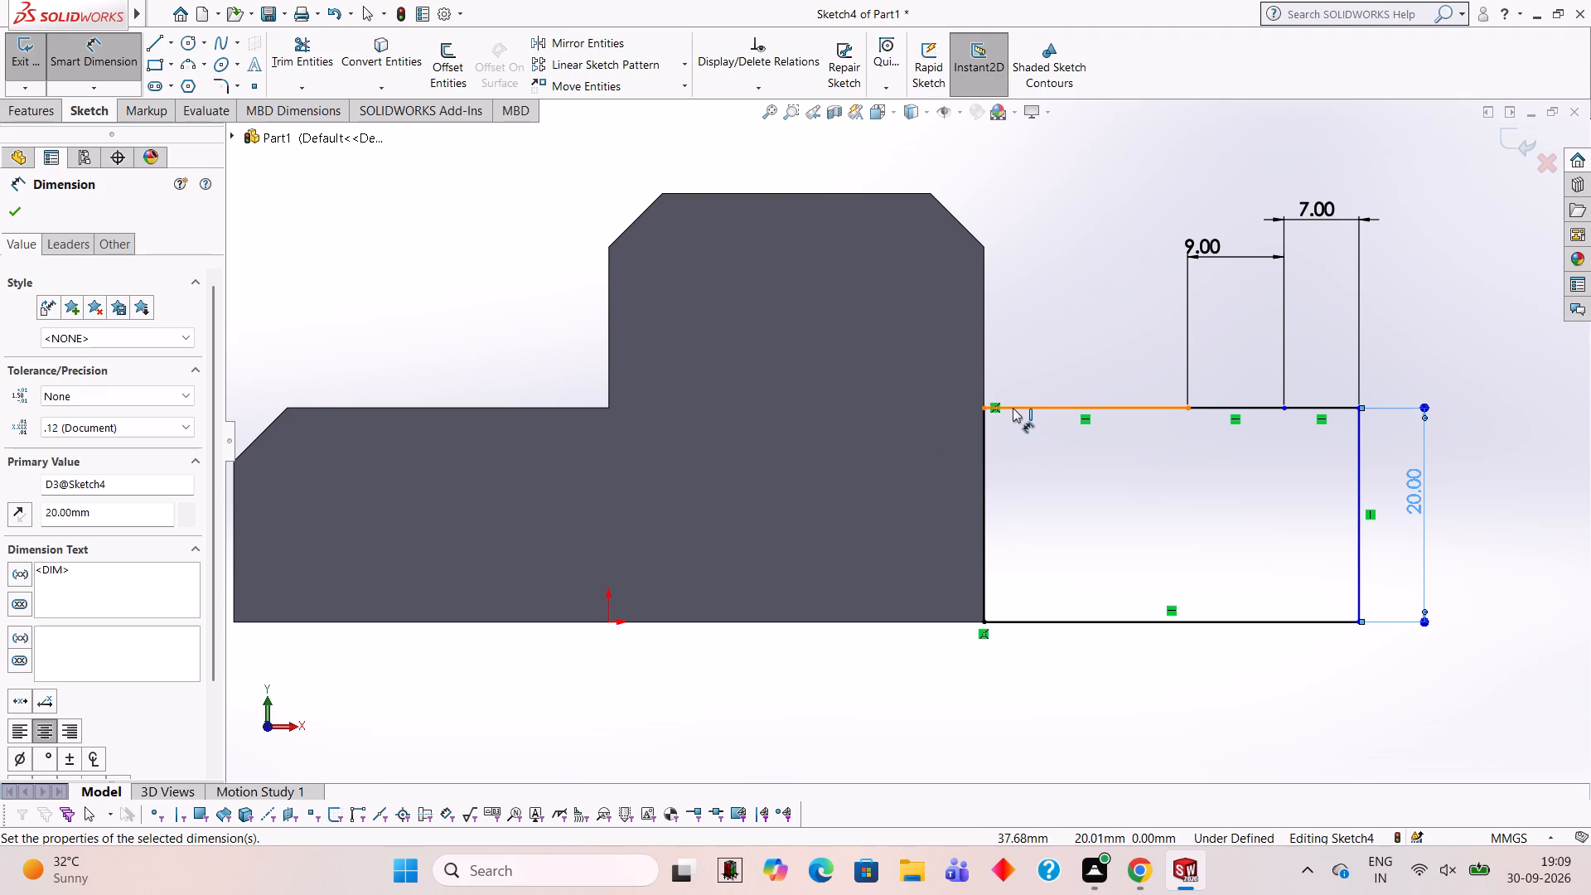
left_click(1260, 622)
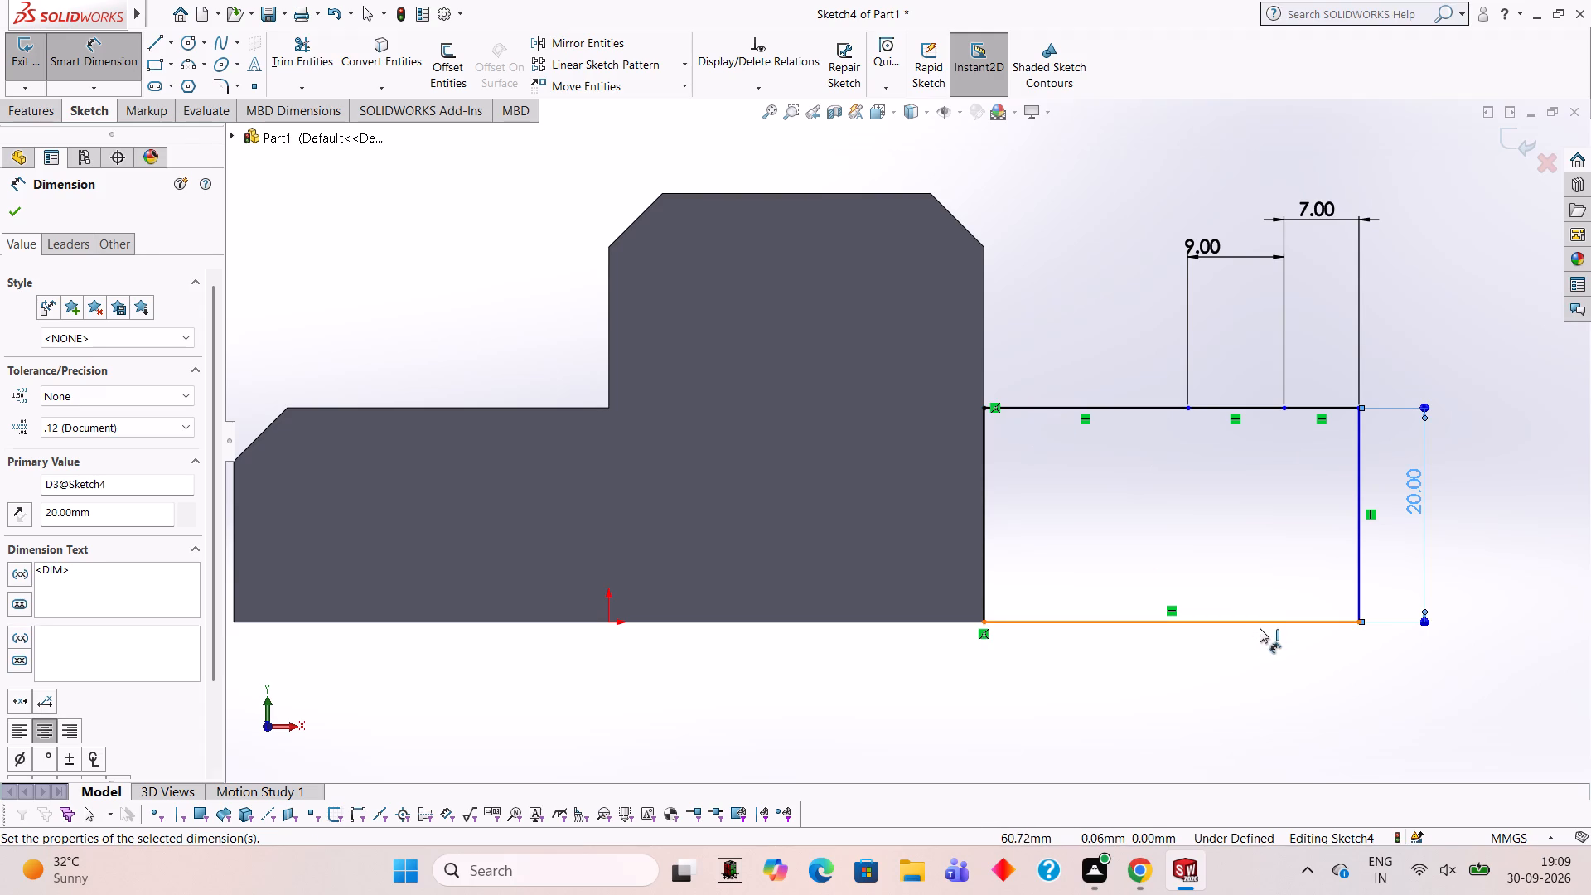
left_click(1266, 670)
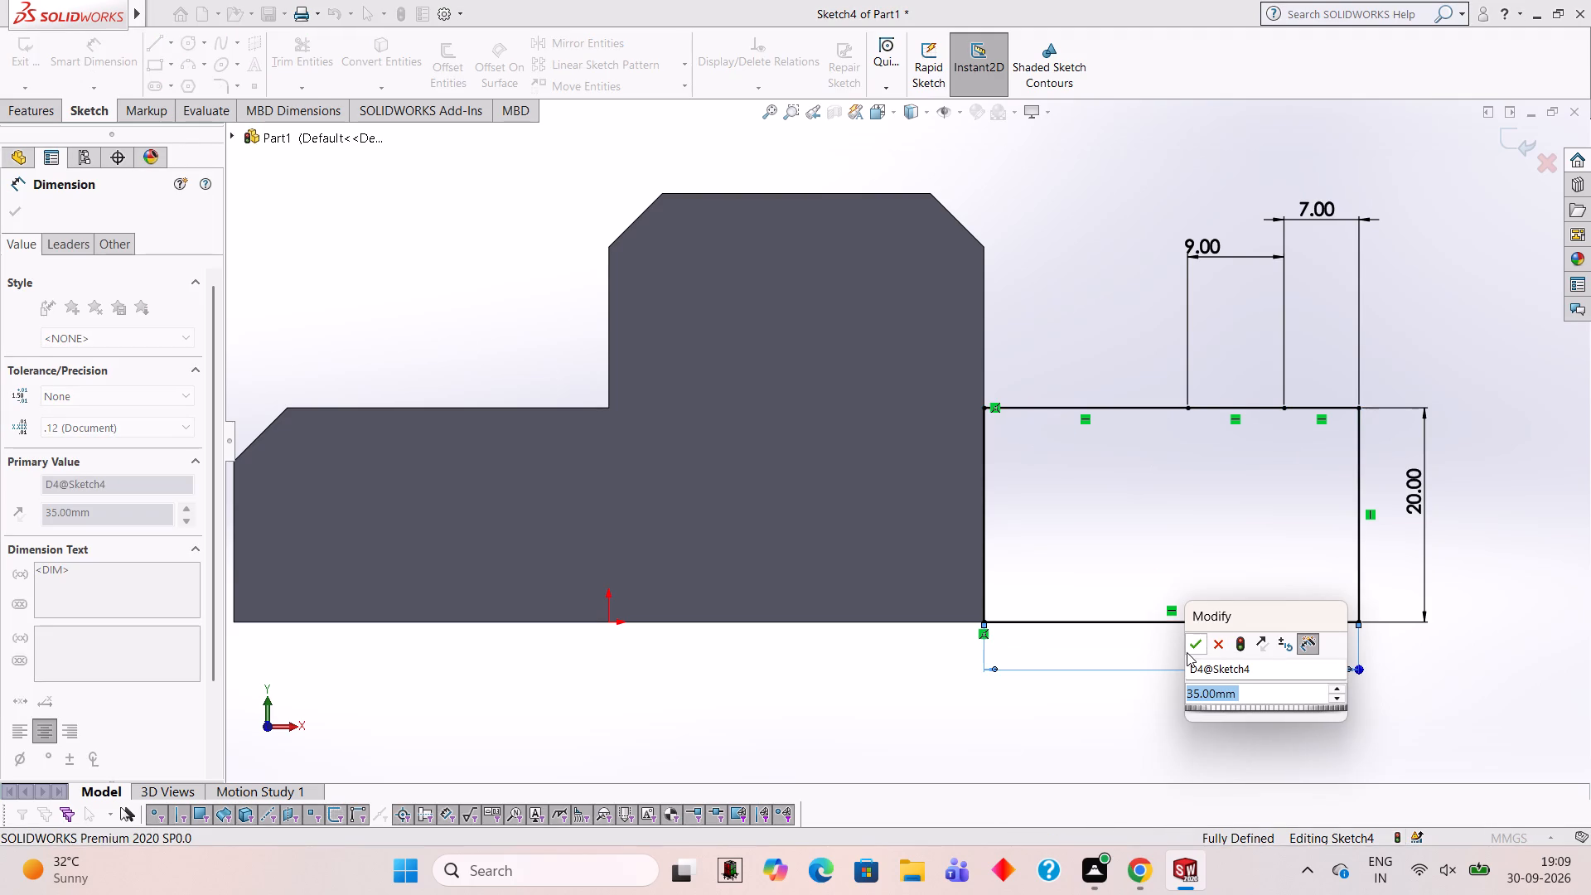
left_click(1187, 652)
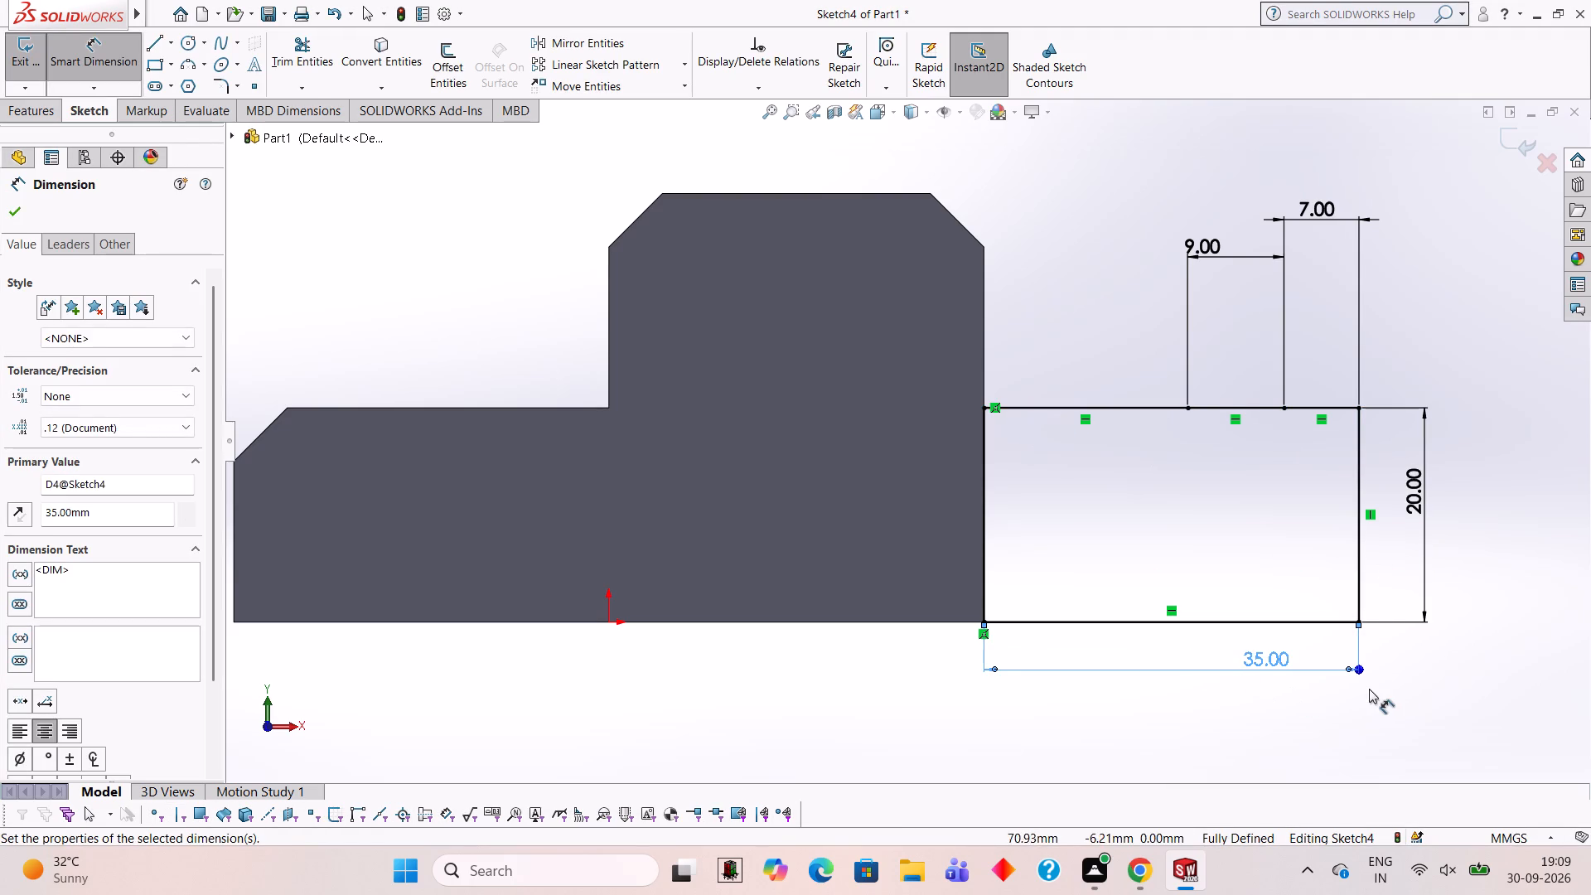
left_click(1369, 689)
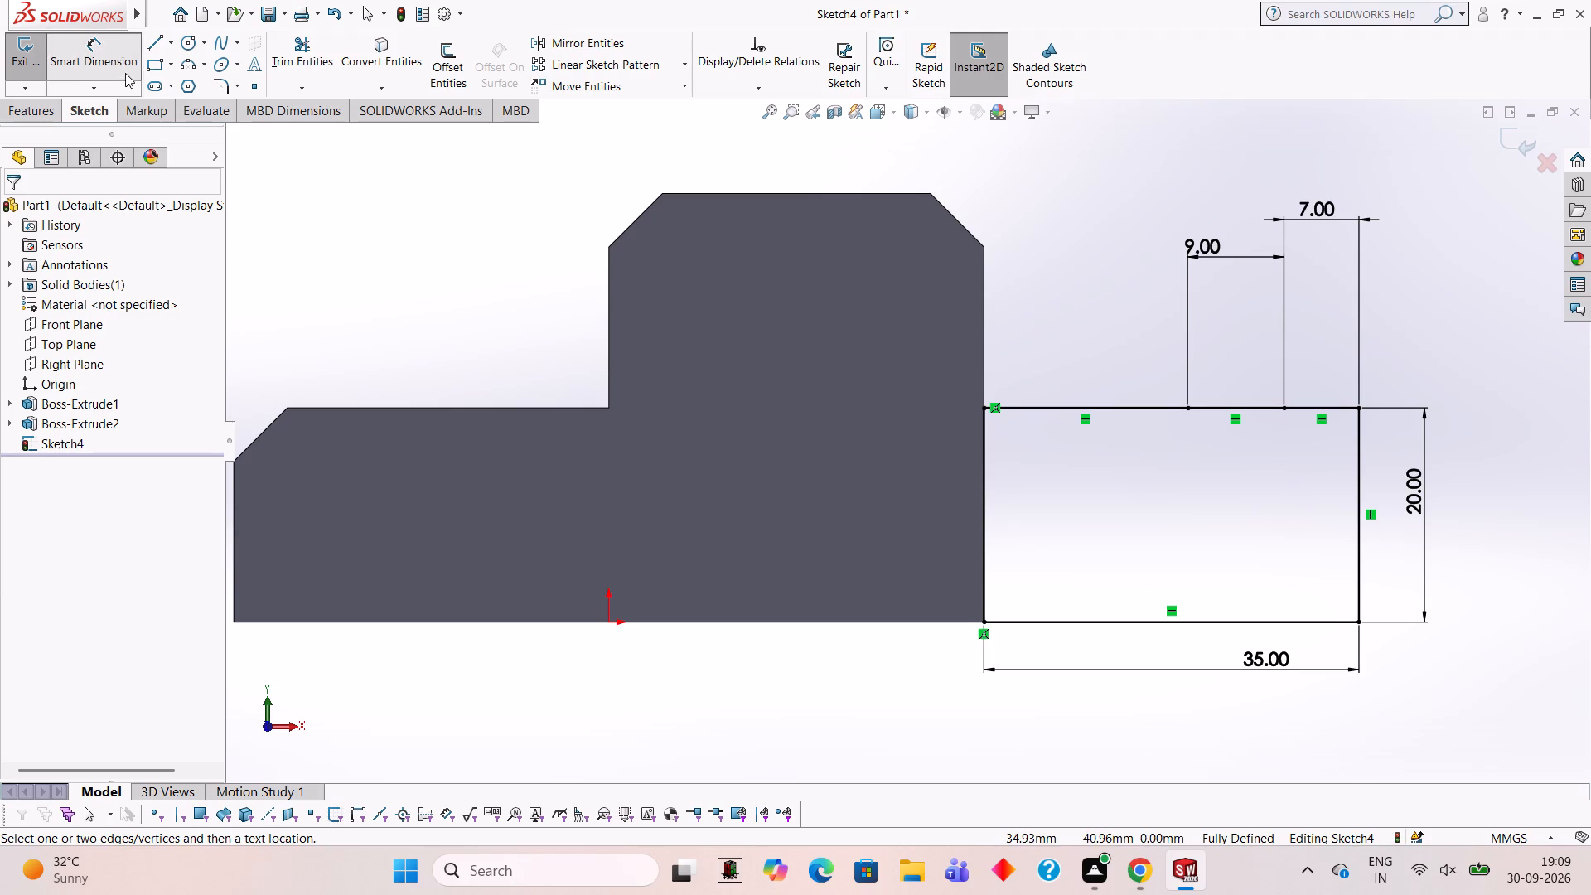
Draw a 5 mm line down from the profile's upper outer corner, then a diagonal about 12.6 mm long back up past the top line.
left_click(155, 52)
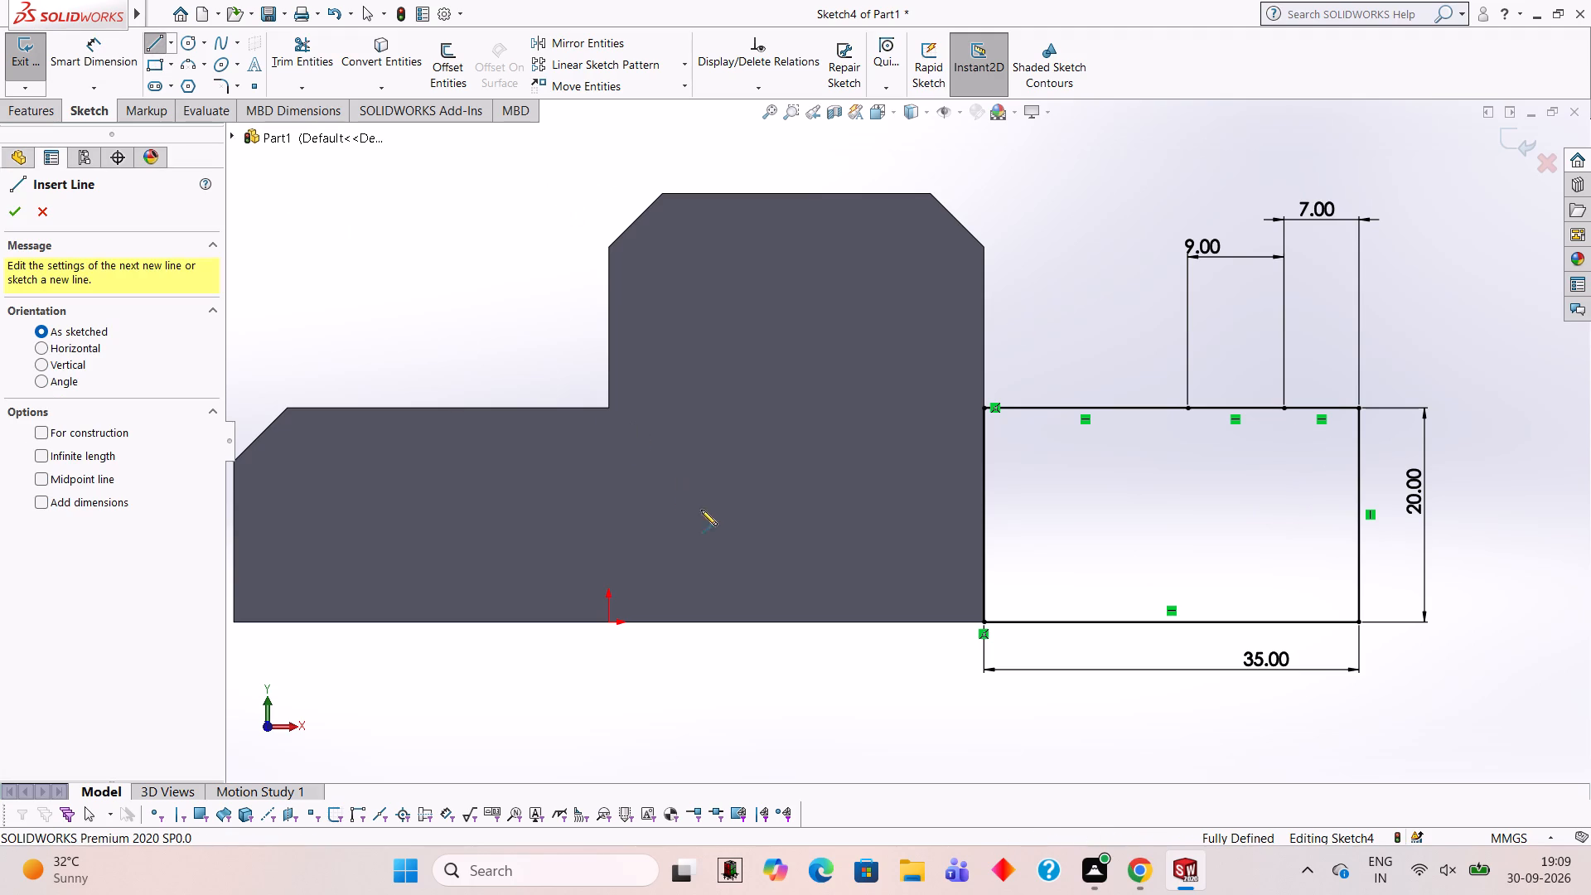
left_click(1357, 409)
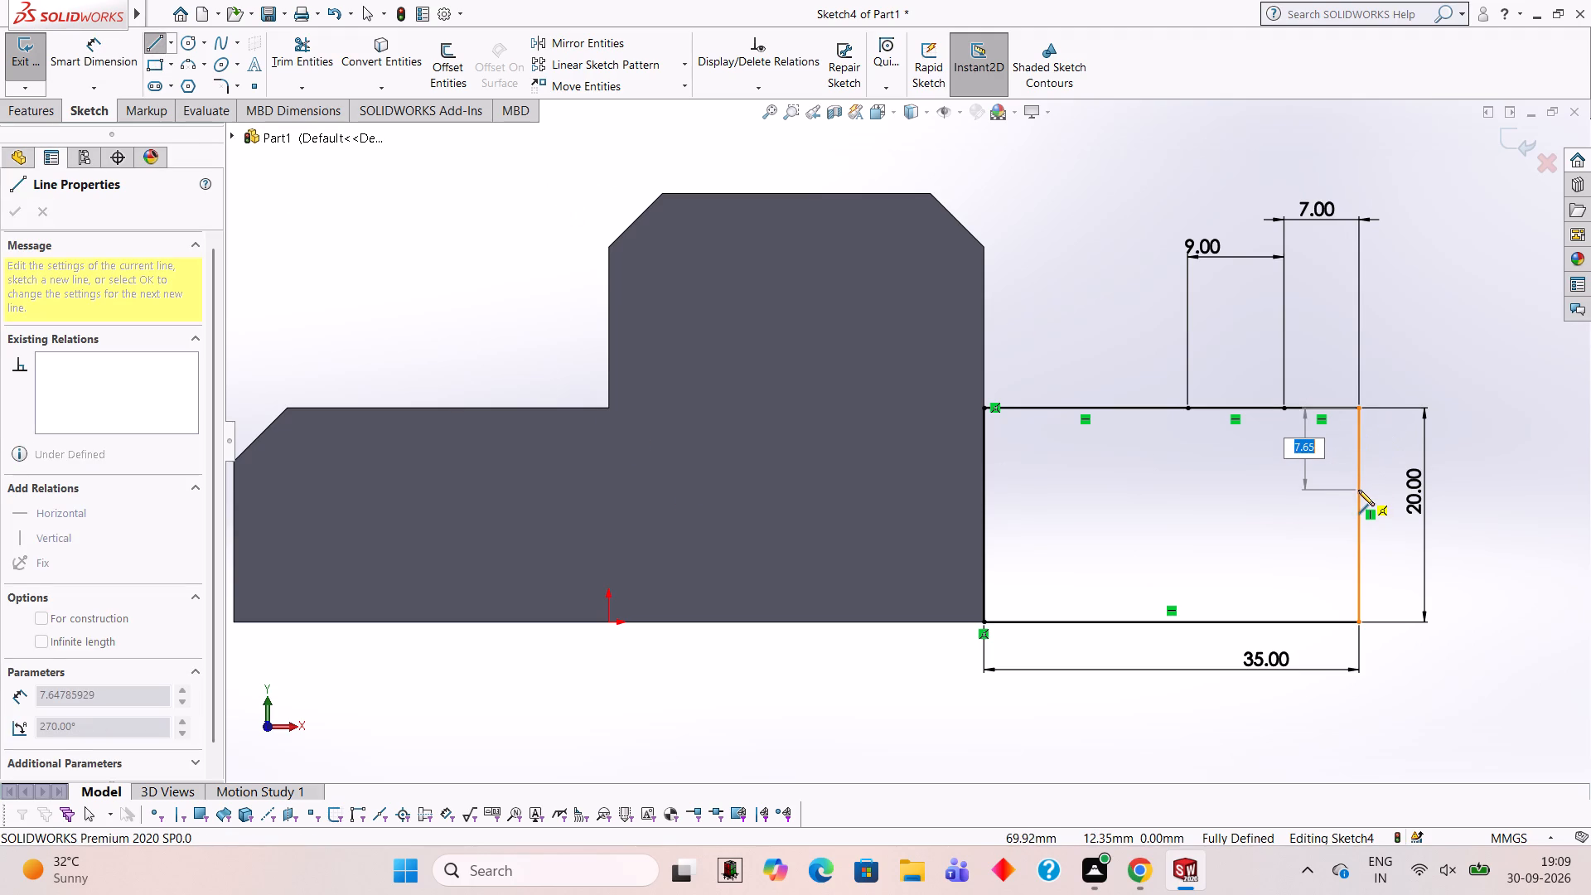
key("5")
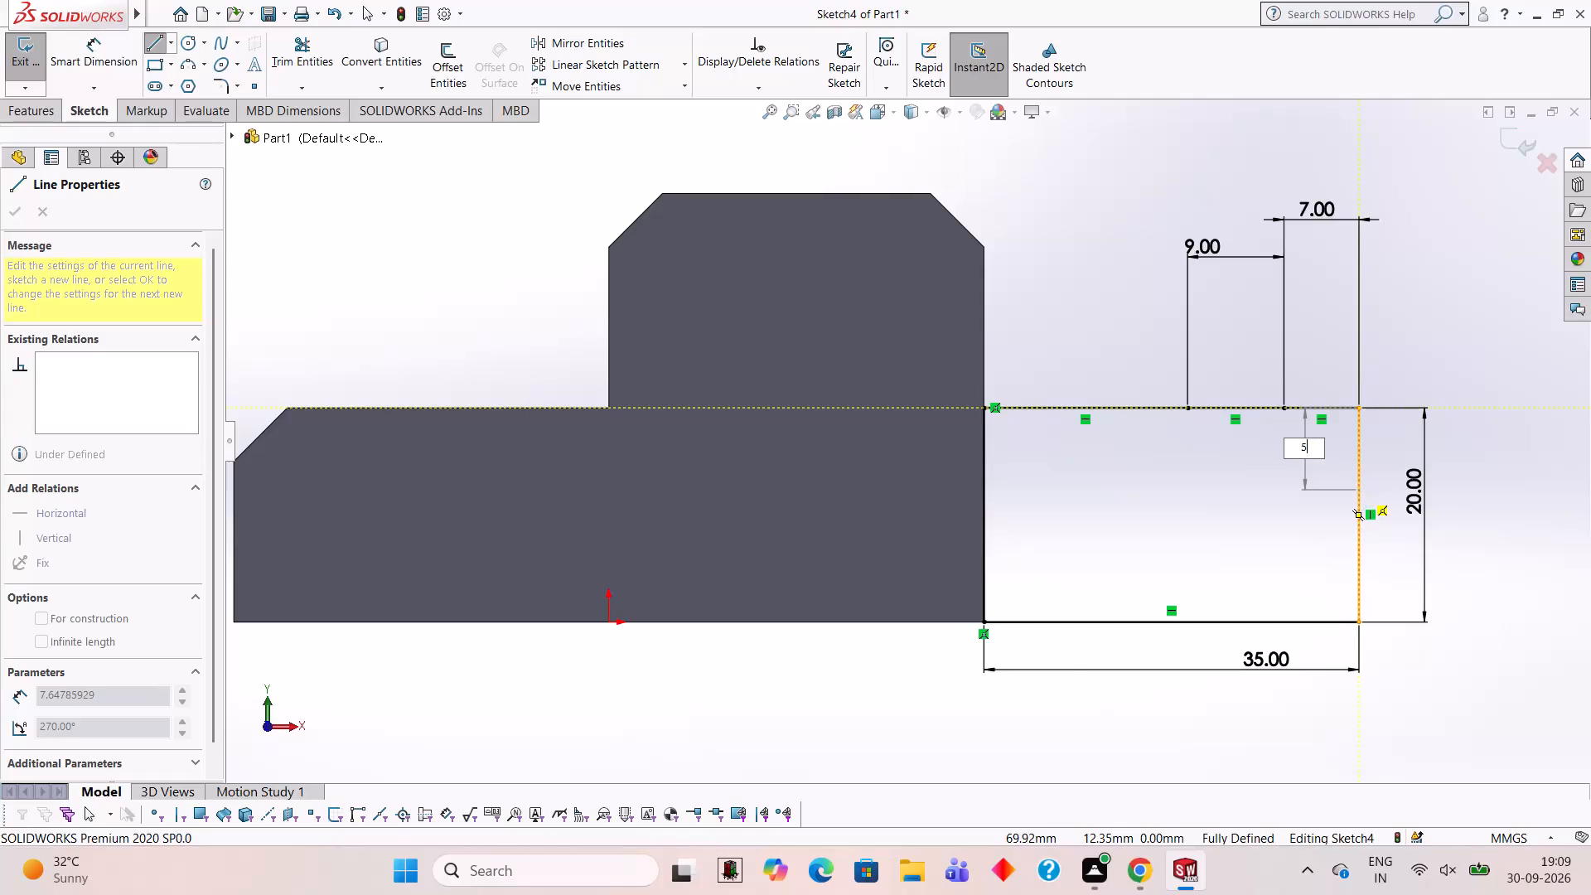
key("Return")
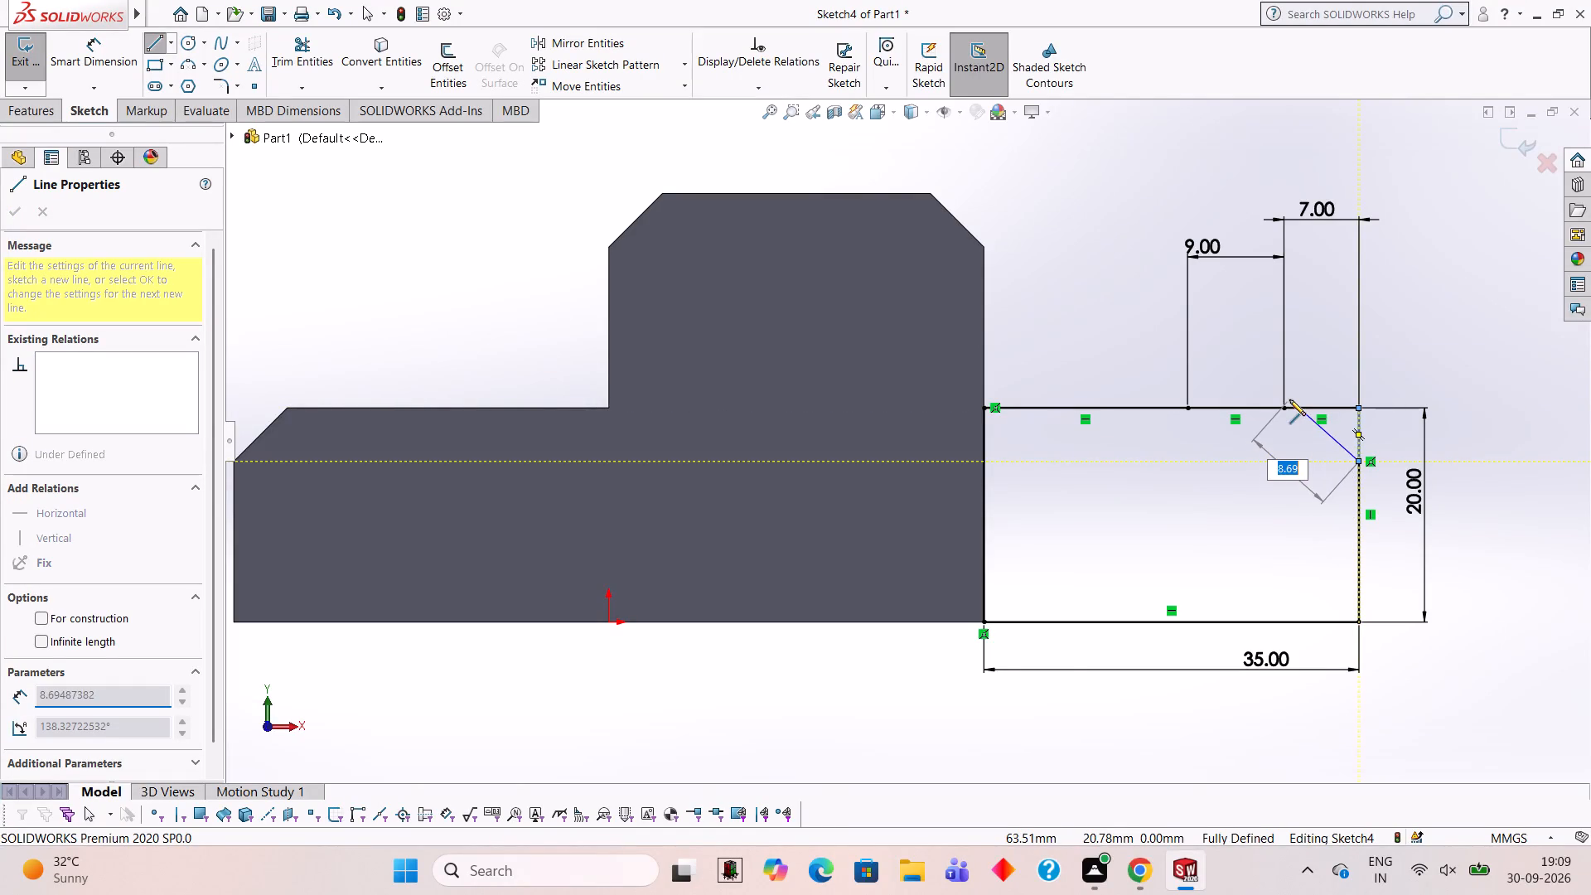
left_click(1263, 367)
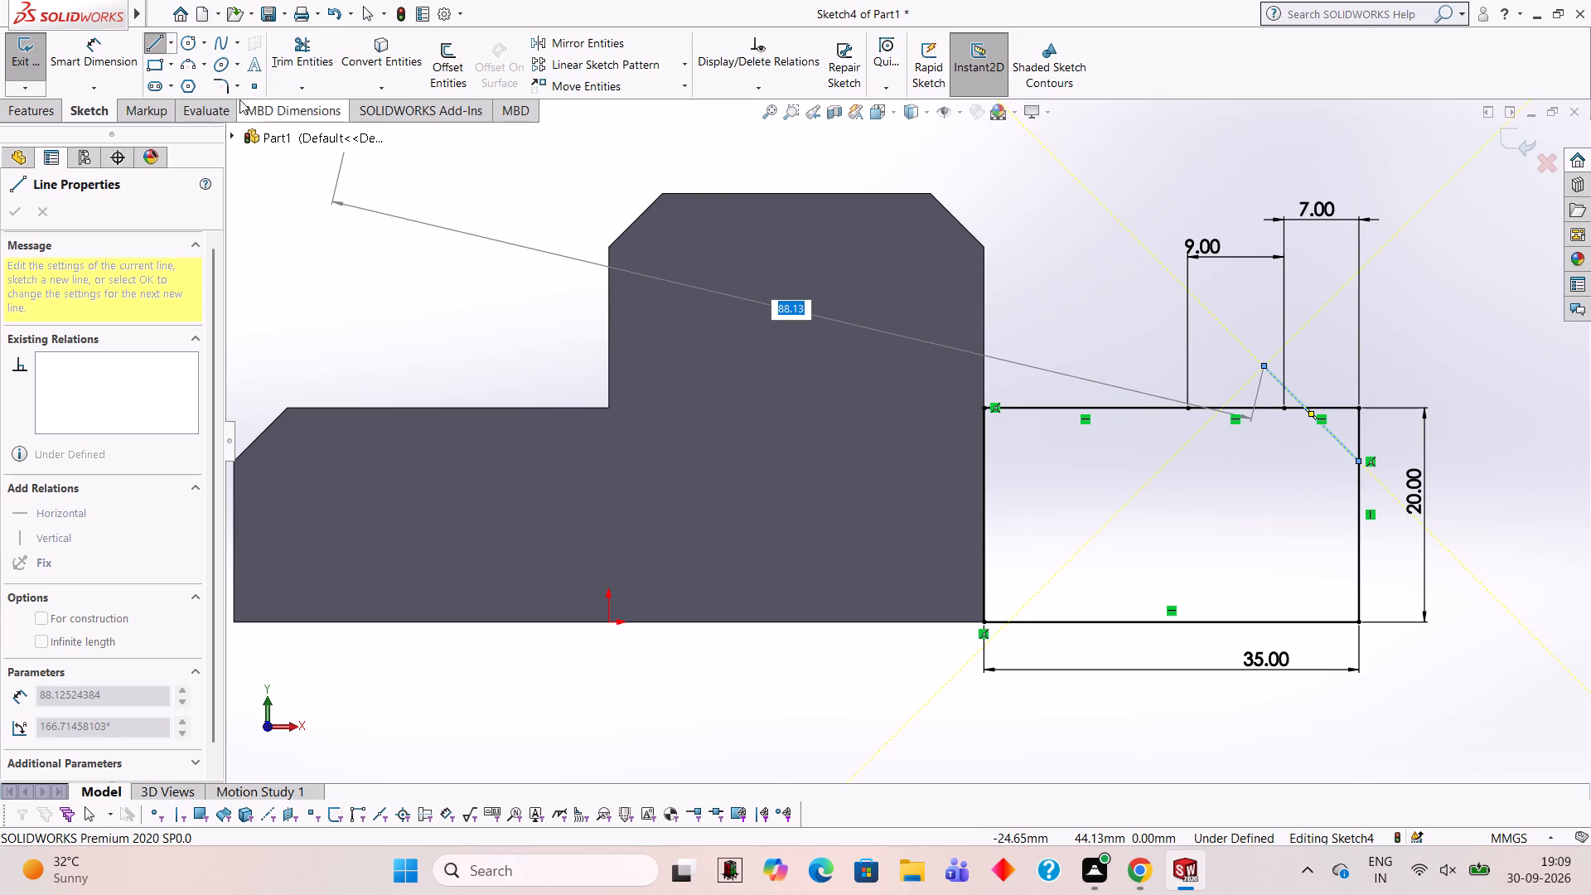
Dimension the diagonal line's angle from the horizontal at its lower end as 45 degrees.
left_click(121, 49)
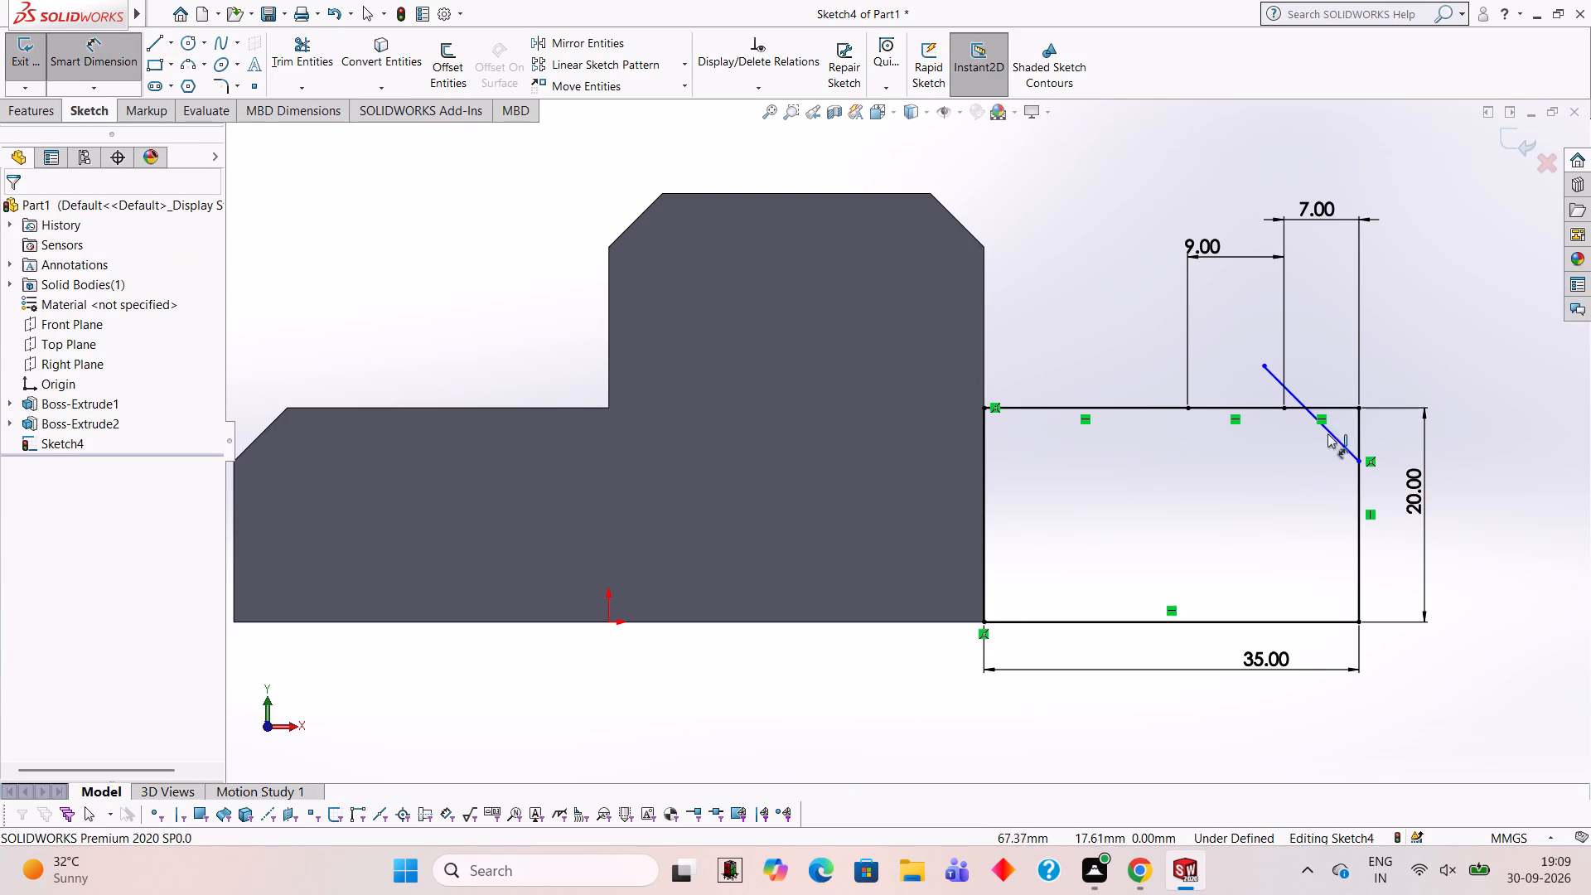
left_click(1322, 426)
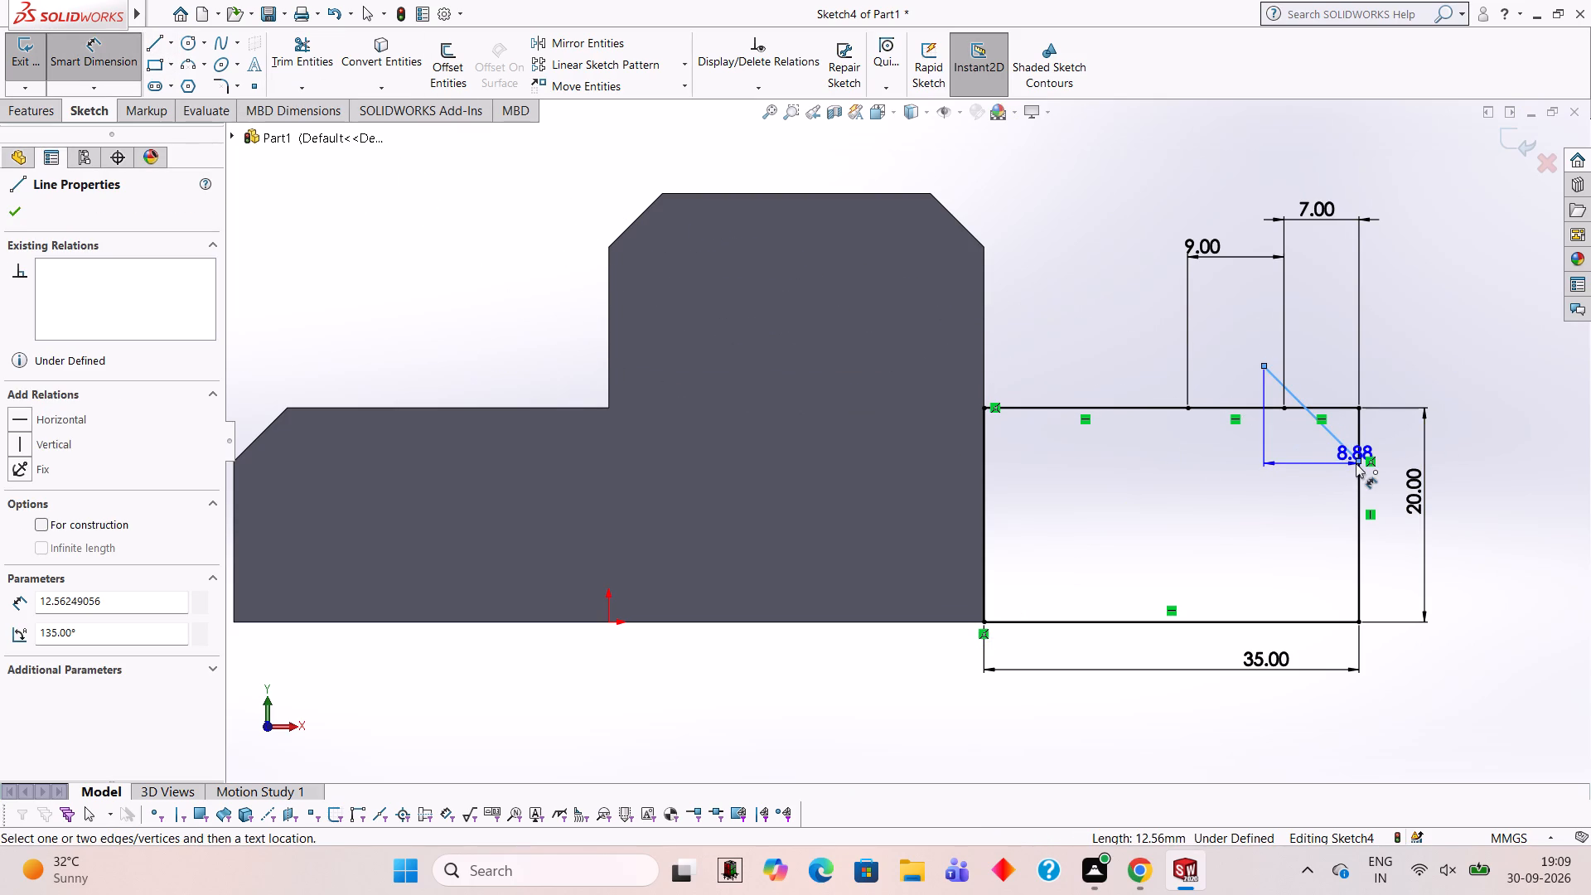
left_click(1357, 459)
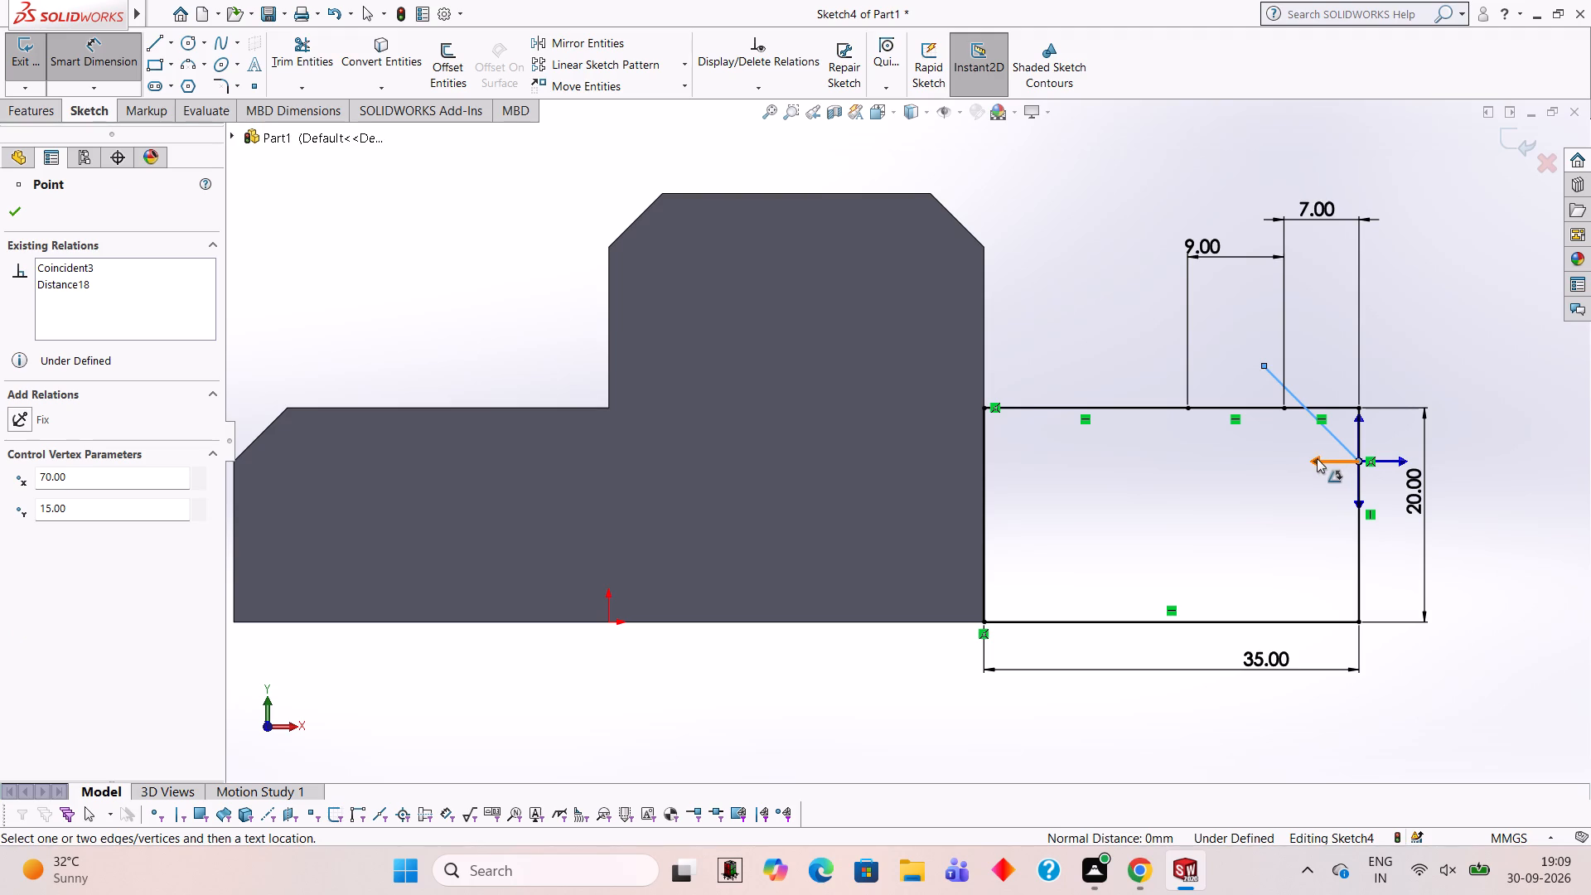
left_click(1317, 458)
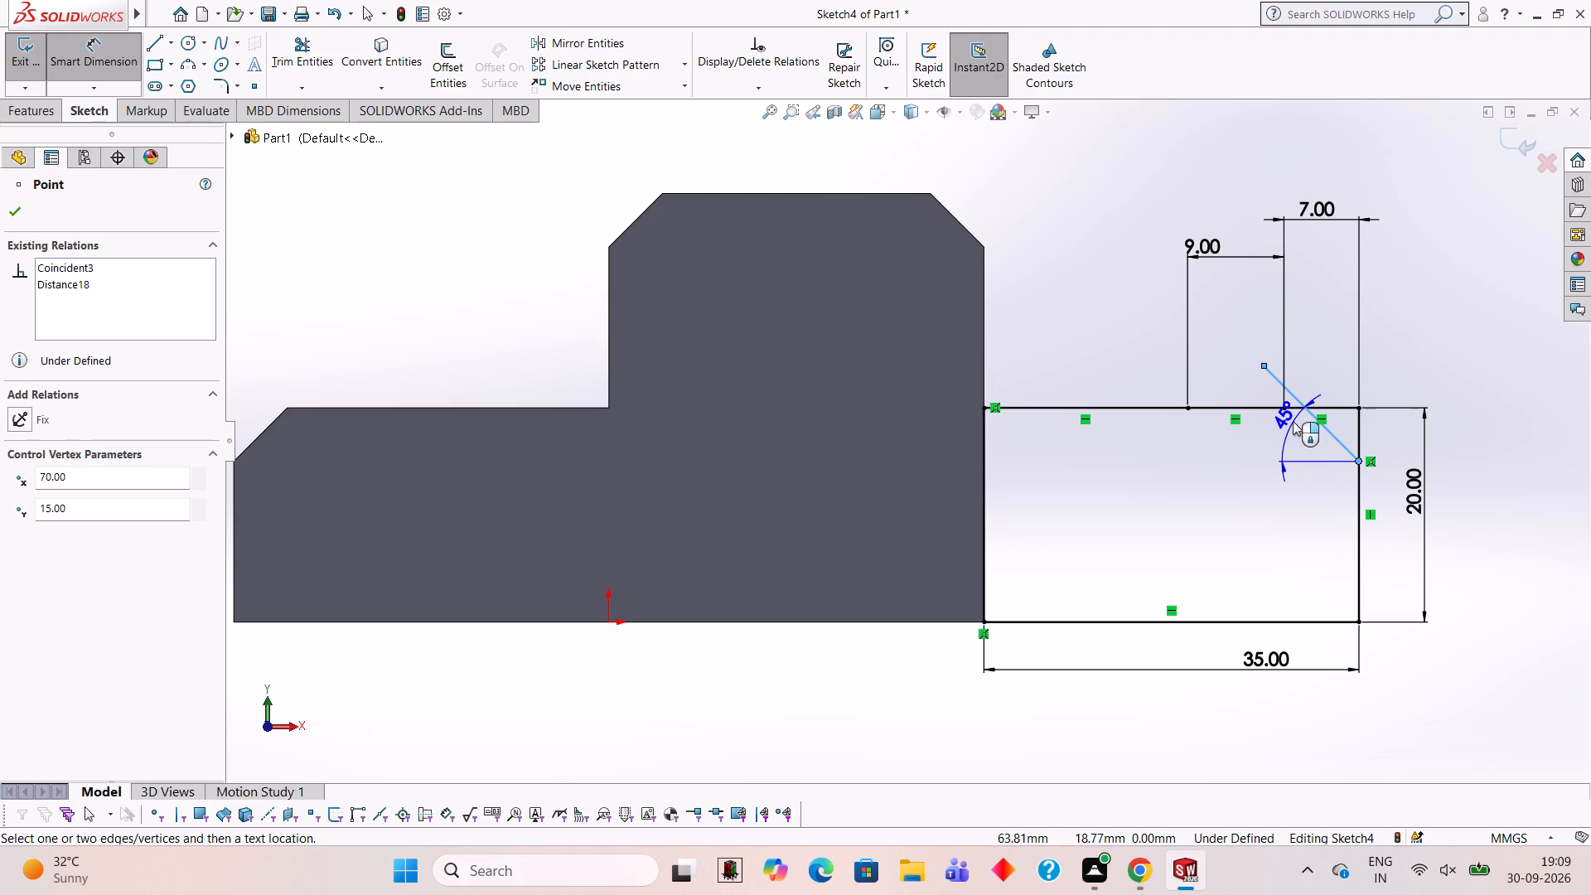
left_click(1293, 420)
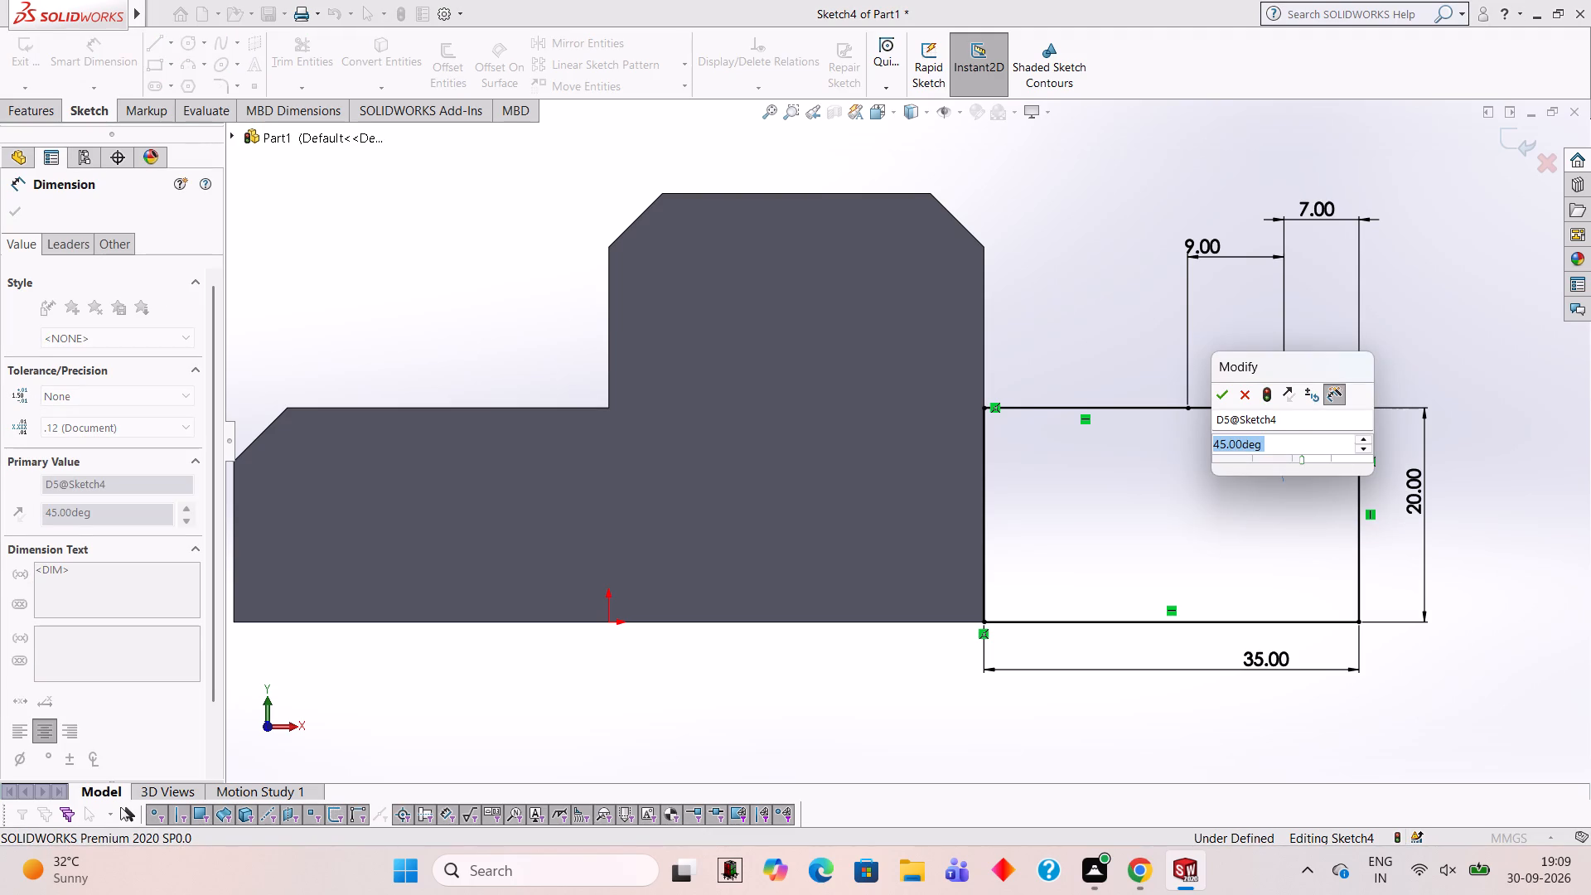
type("45")
key("Return")
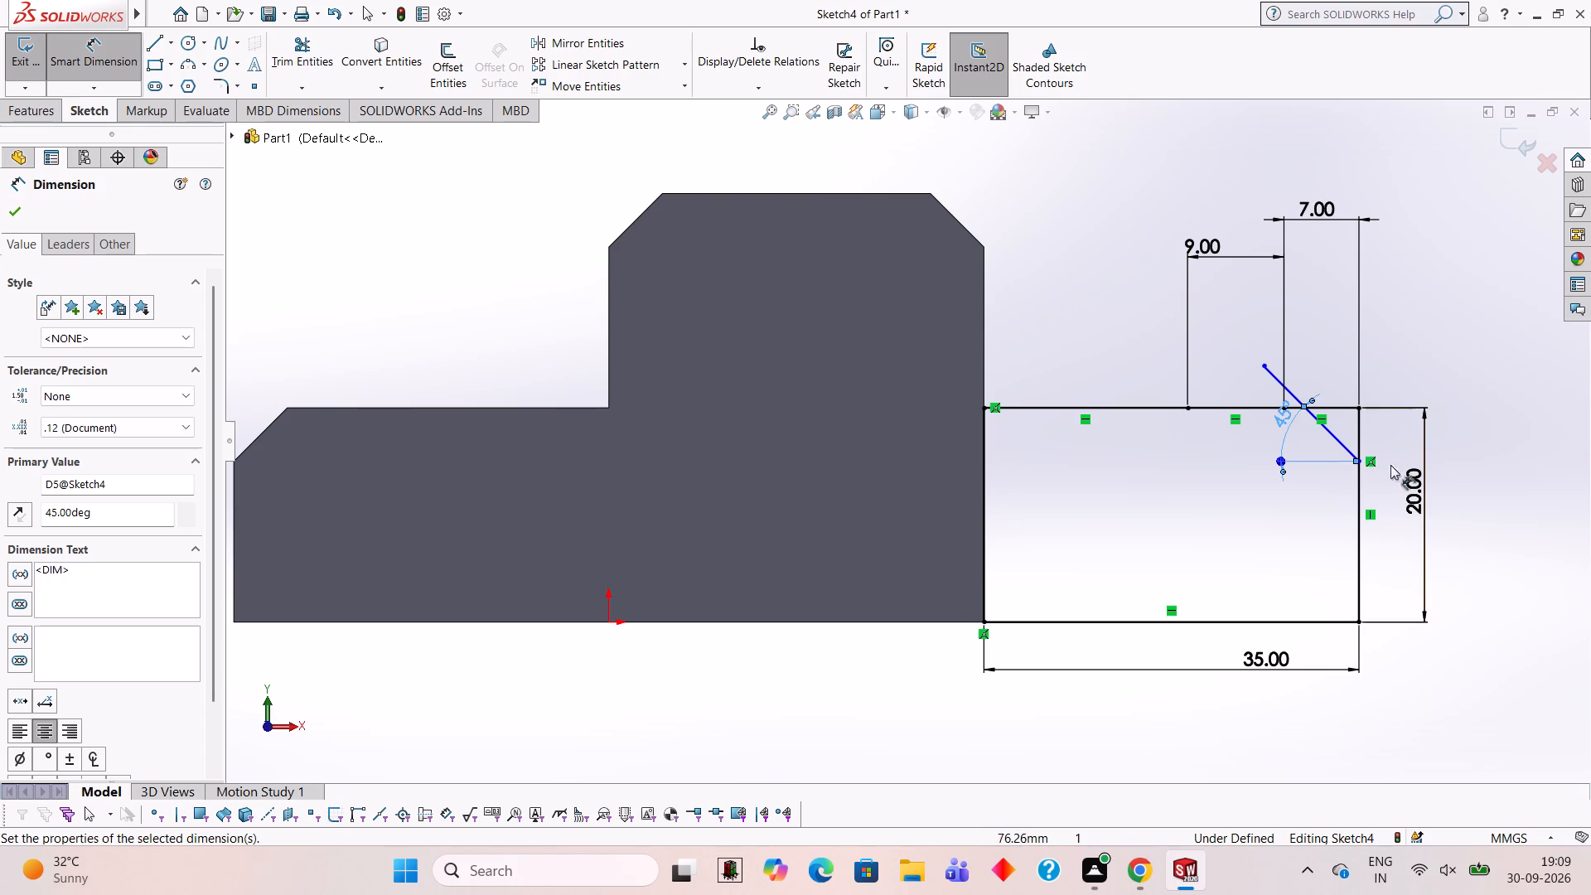
Trim the diagonal's overhang above the top line and the profile's outer corner beyond it, leaving a chamfer.
left_click(318, 49)
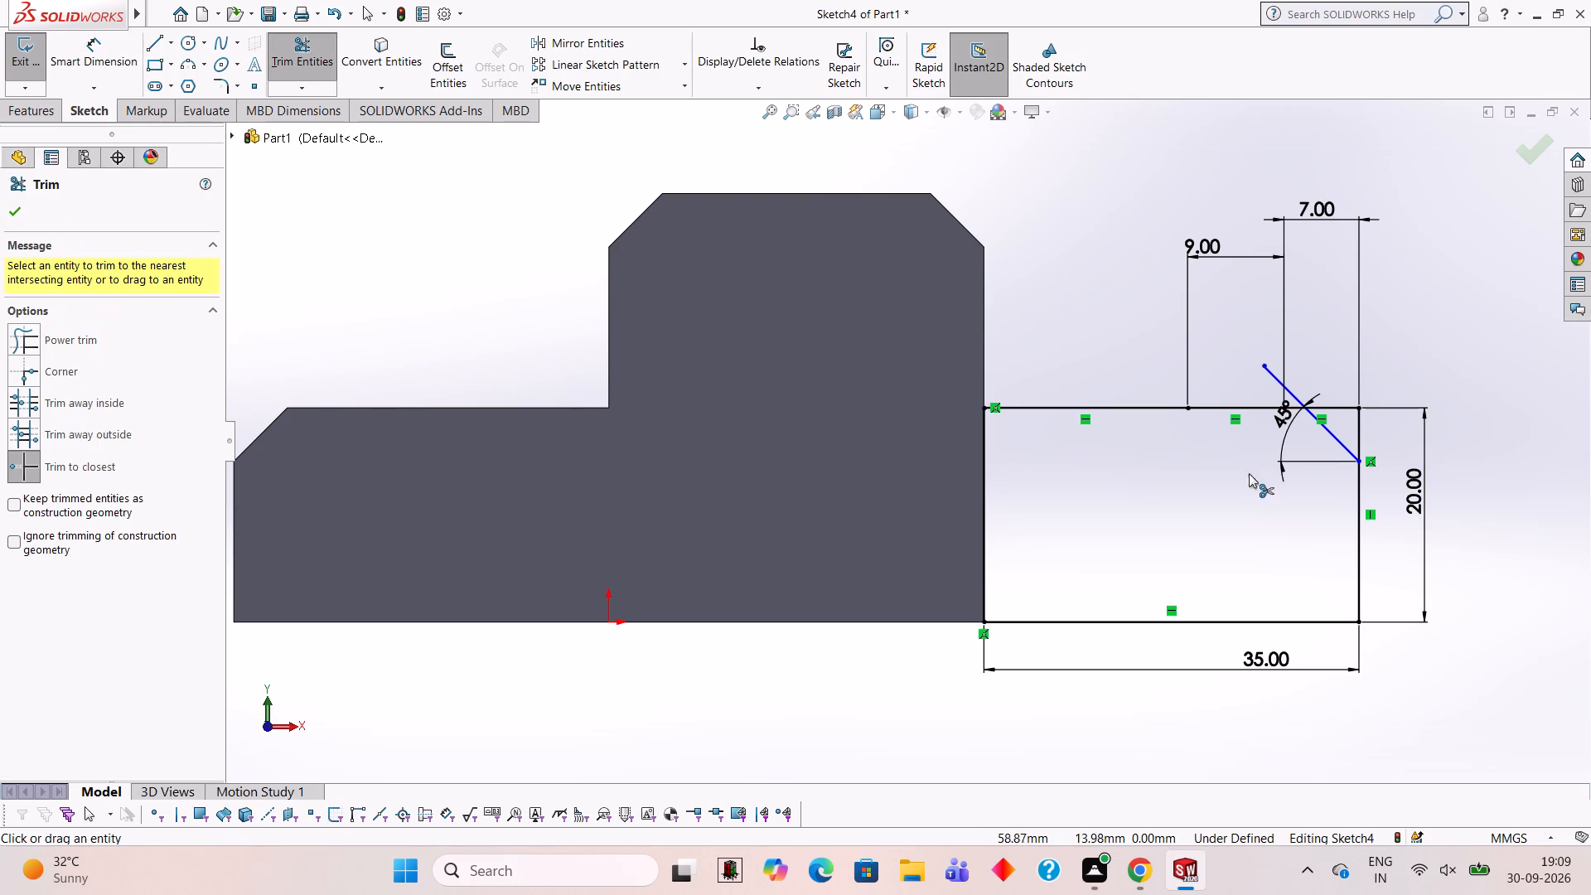
left_click(1274, 375)
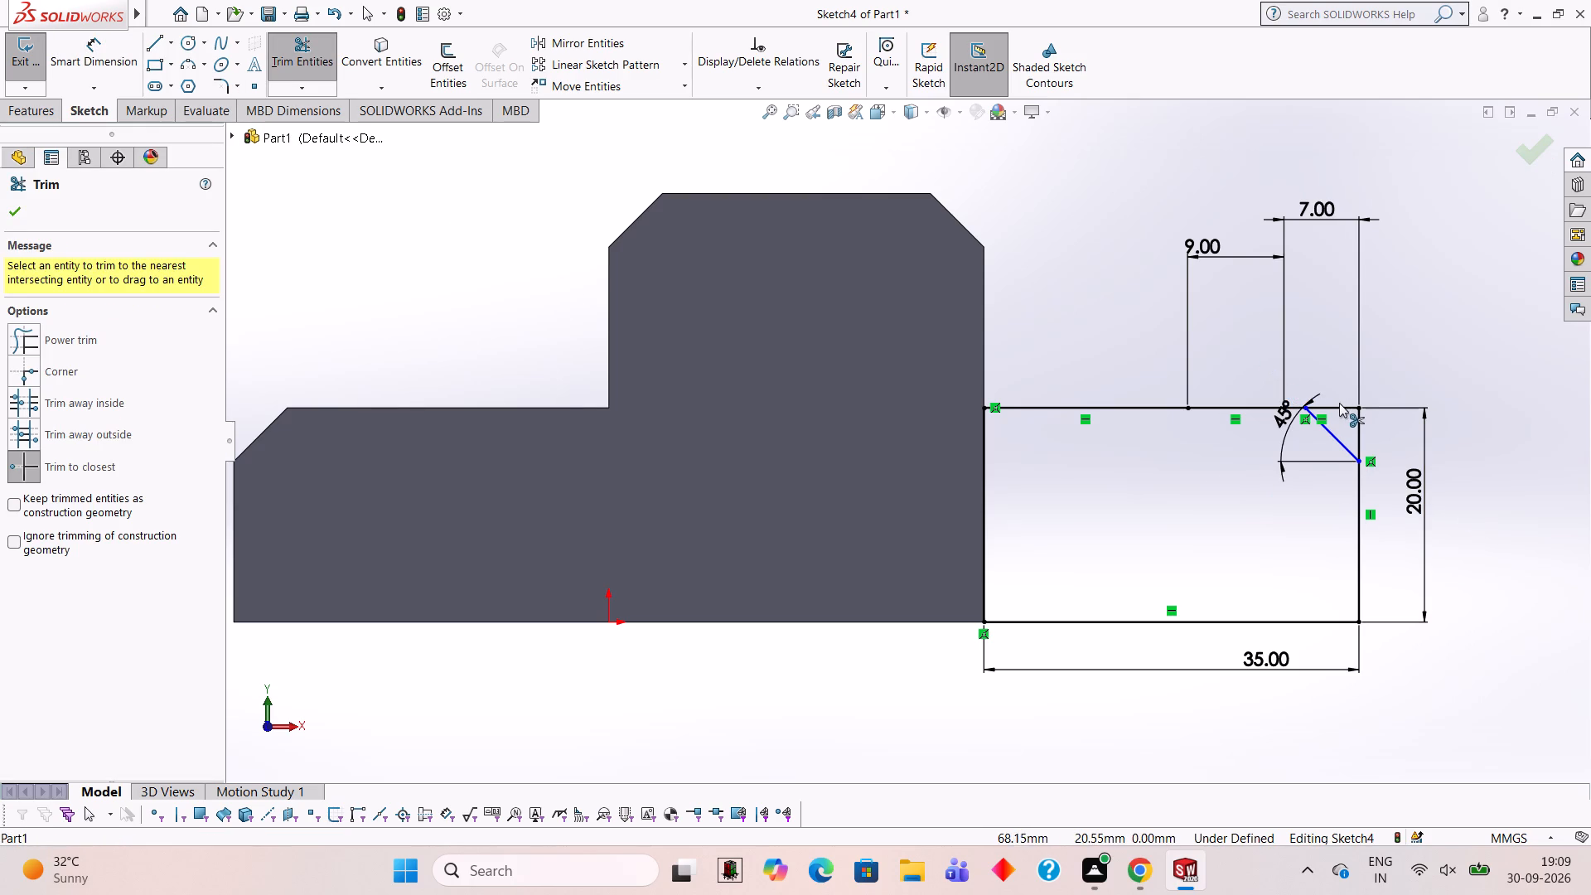
left_click(1337, 406)
left_click(1359, 421)
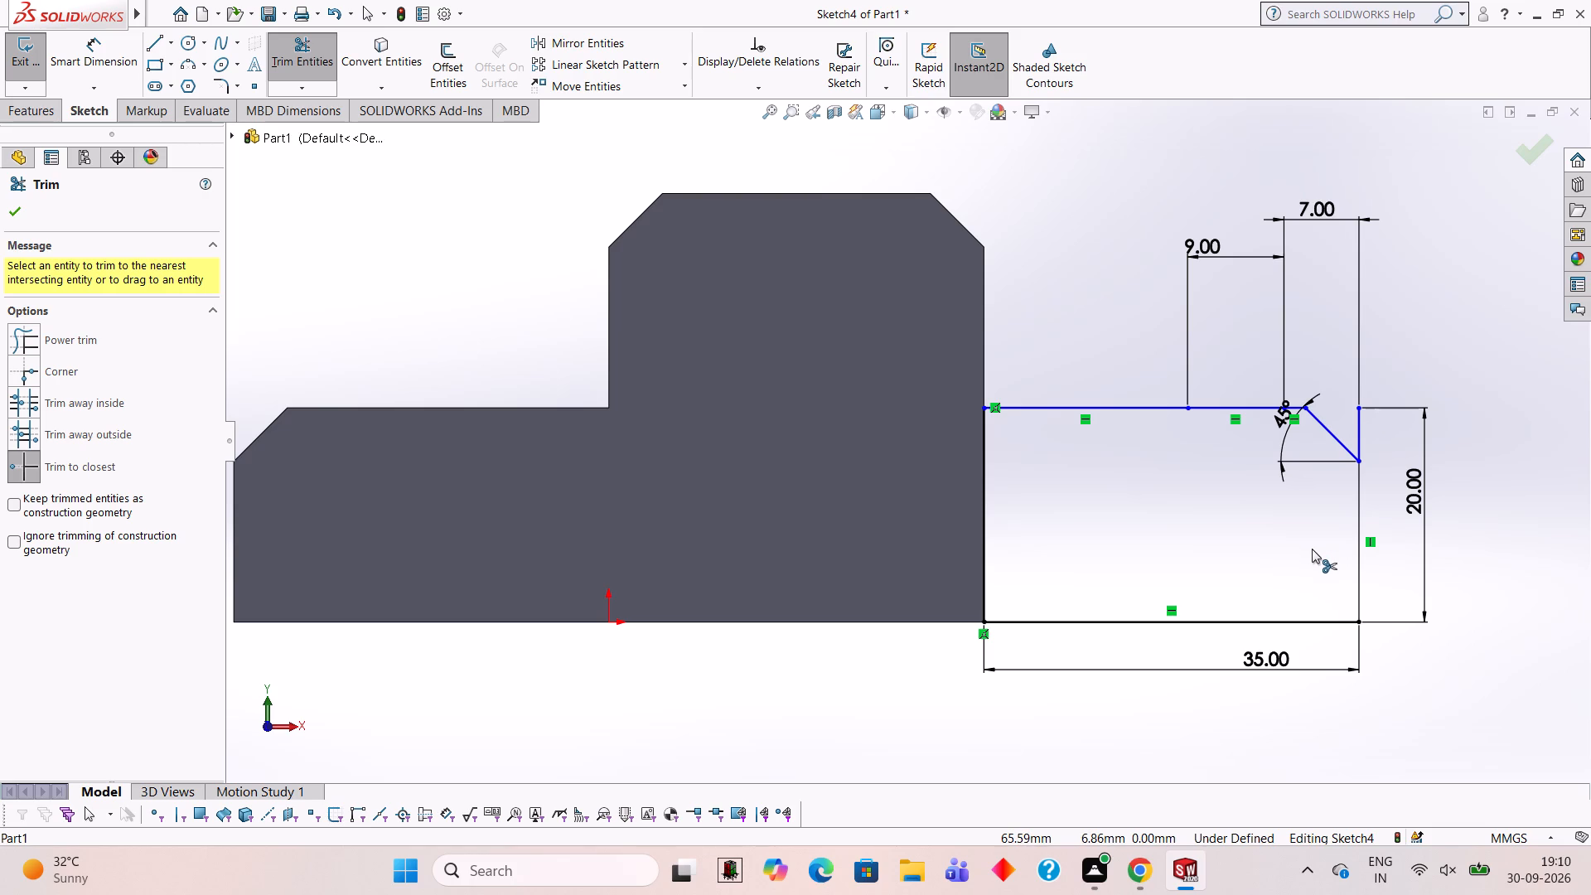
left_click(1359, 418)
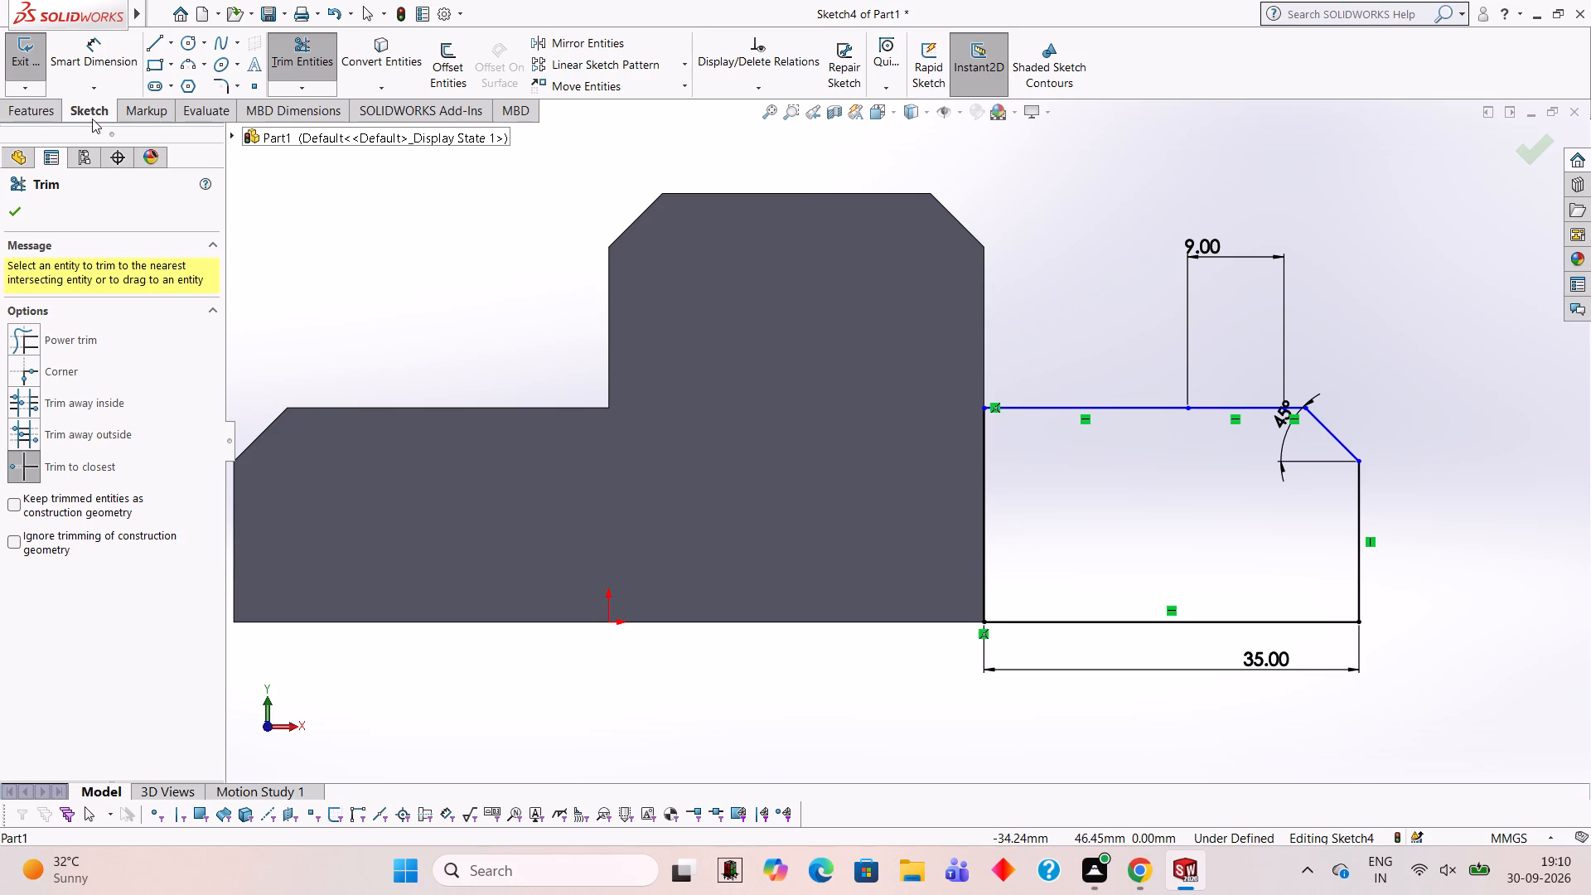
Extrude the chamfered profile 20 mm as a blind boss with the direction reversed toward the block, merged with the part.
left_click(51, 101)
left_click(46, 71)
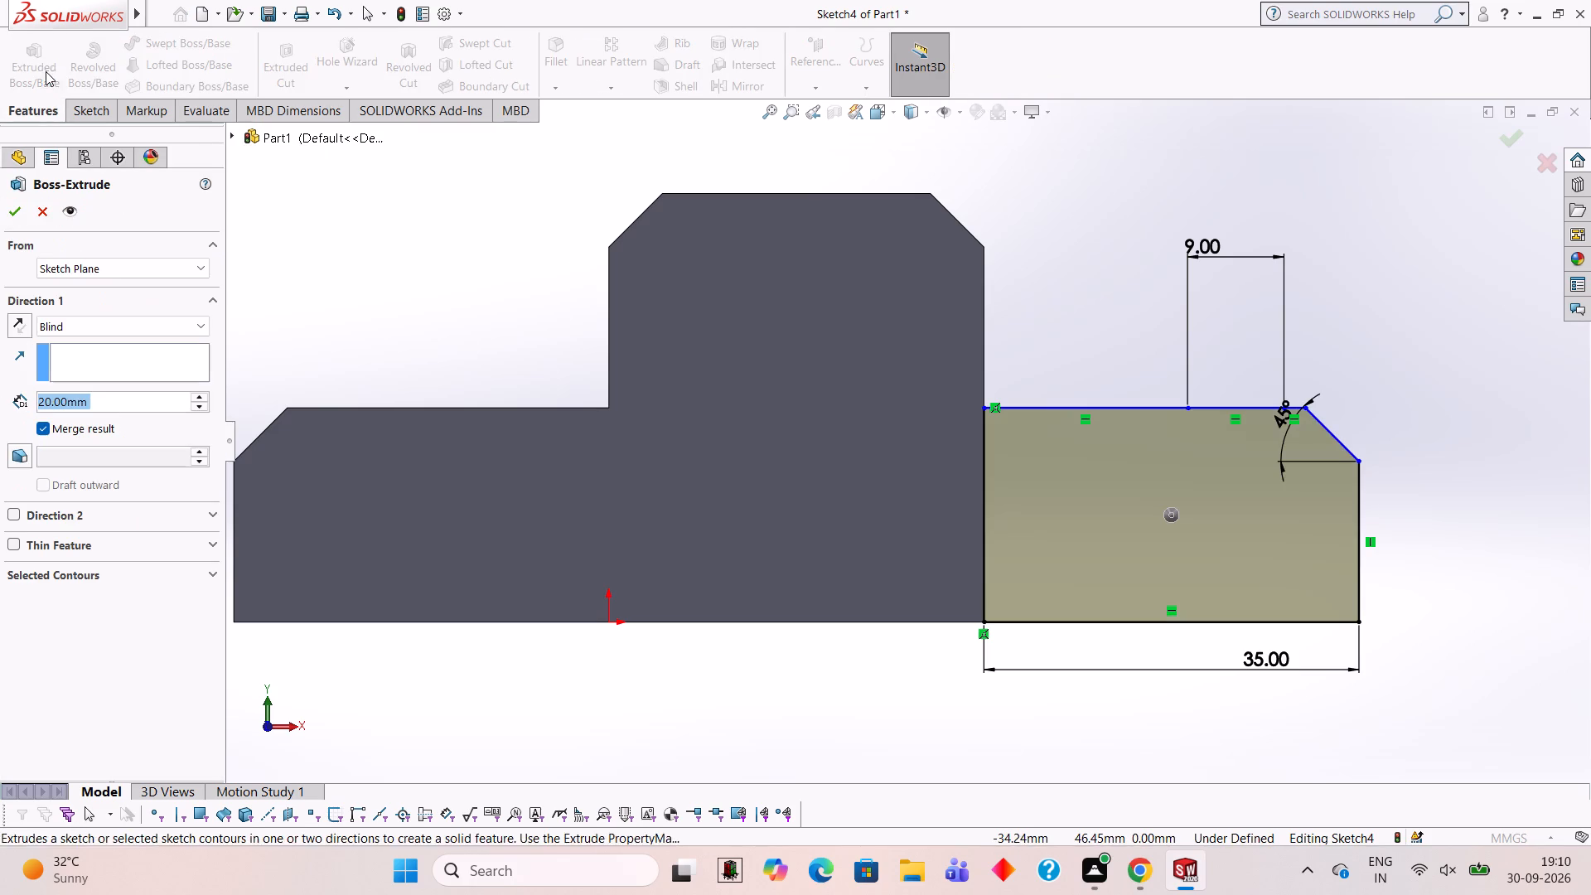
middle_click_drag(972, 334, 978, 415)
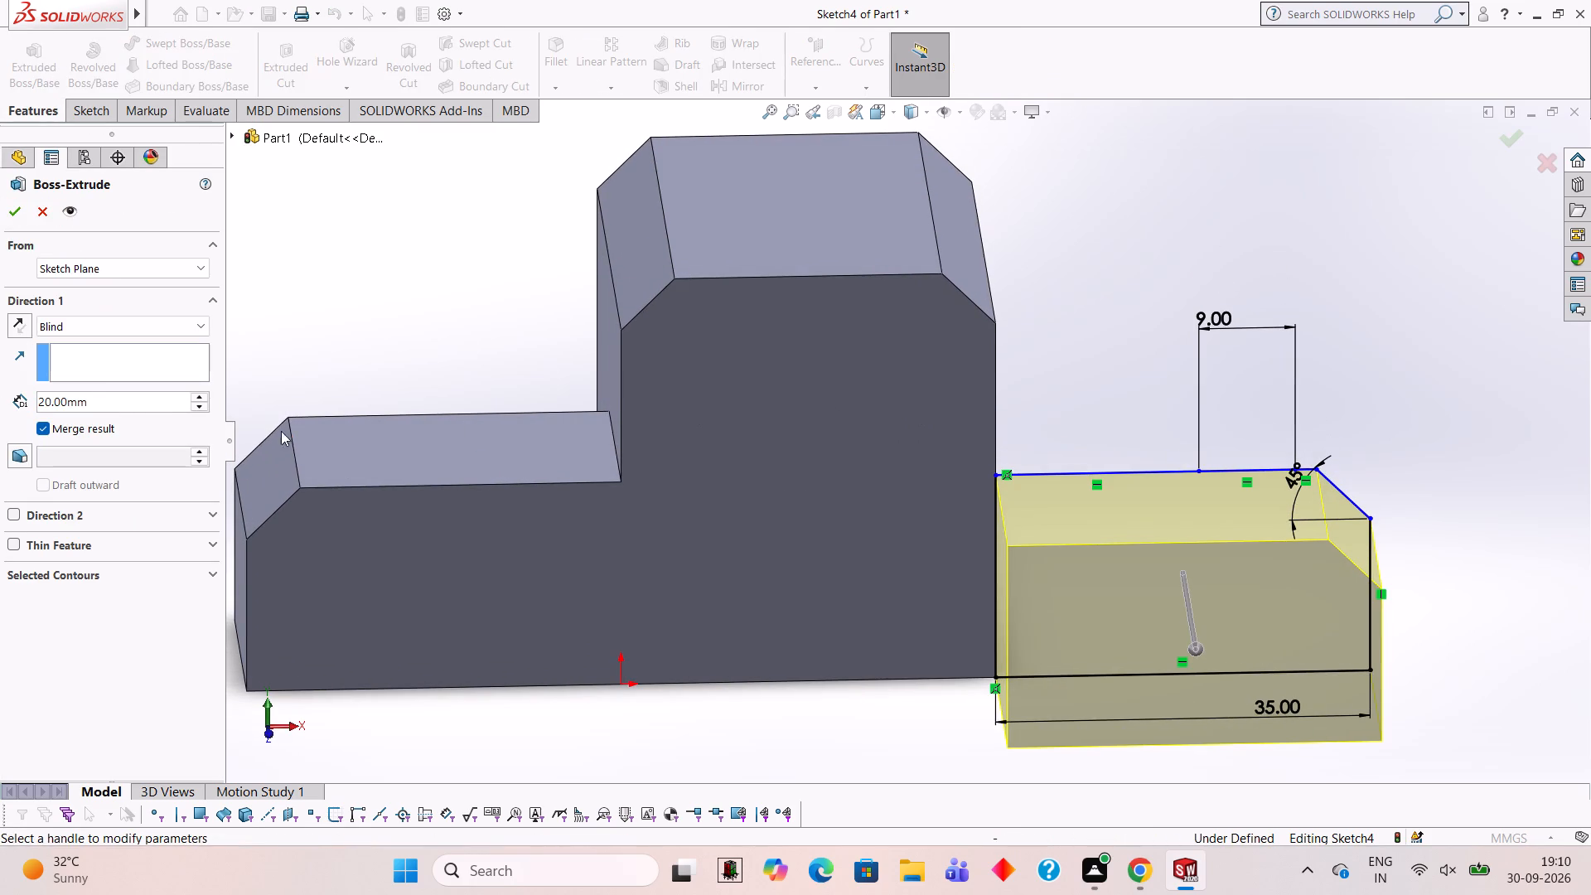
left_click(16, 327)
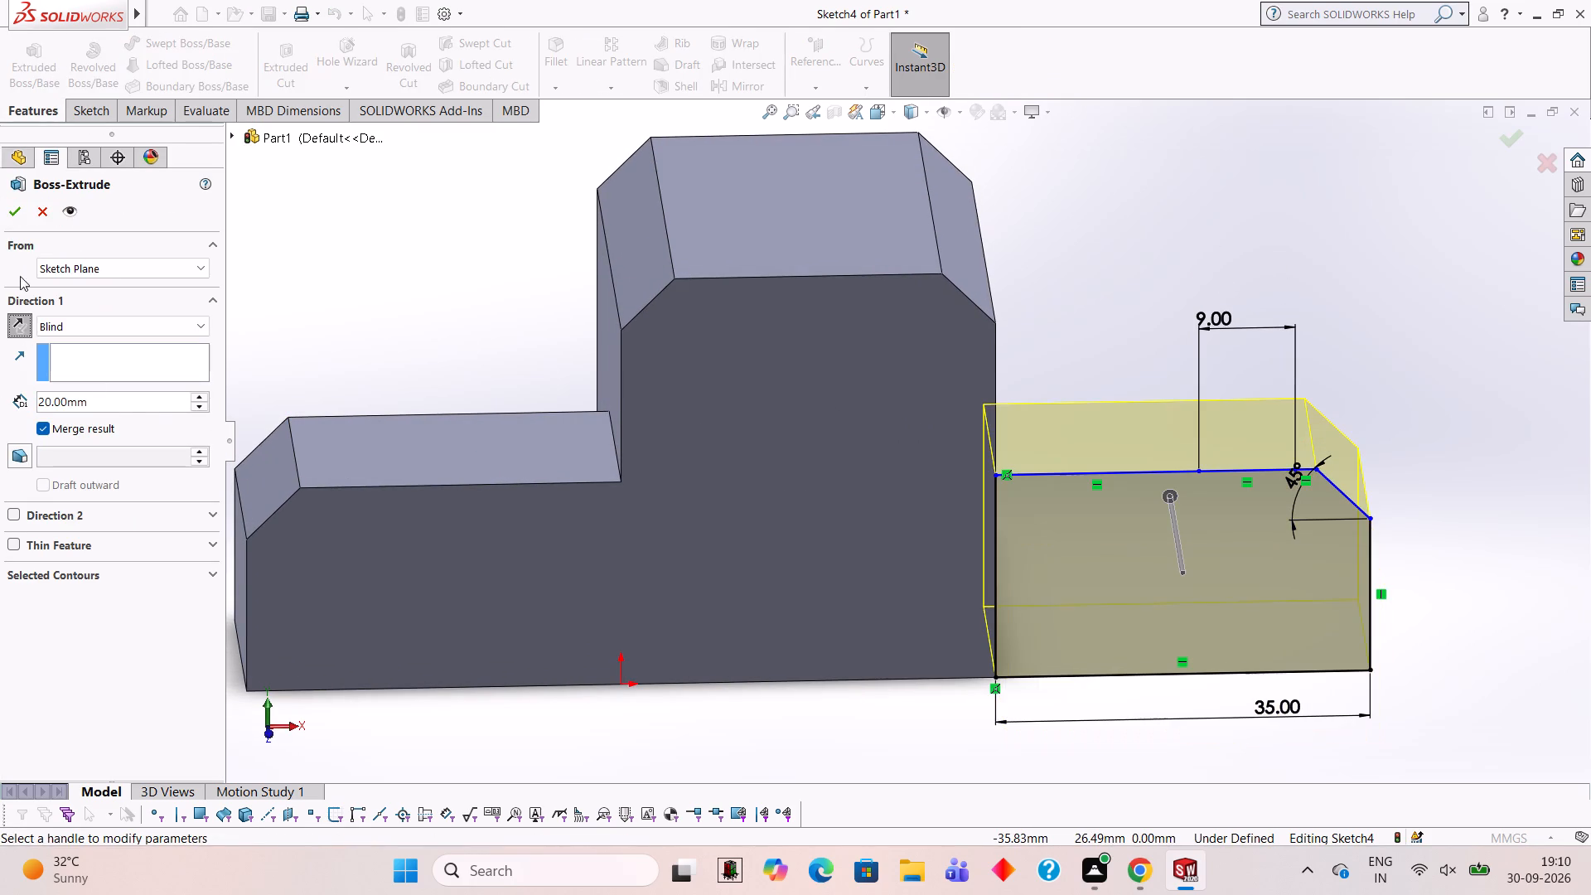
left_click(13, 217)
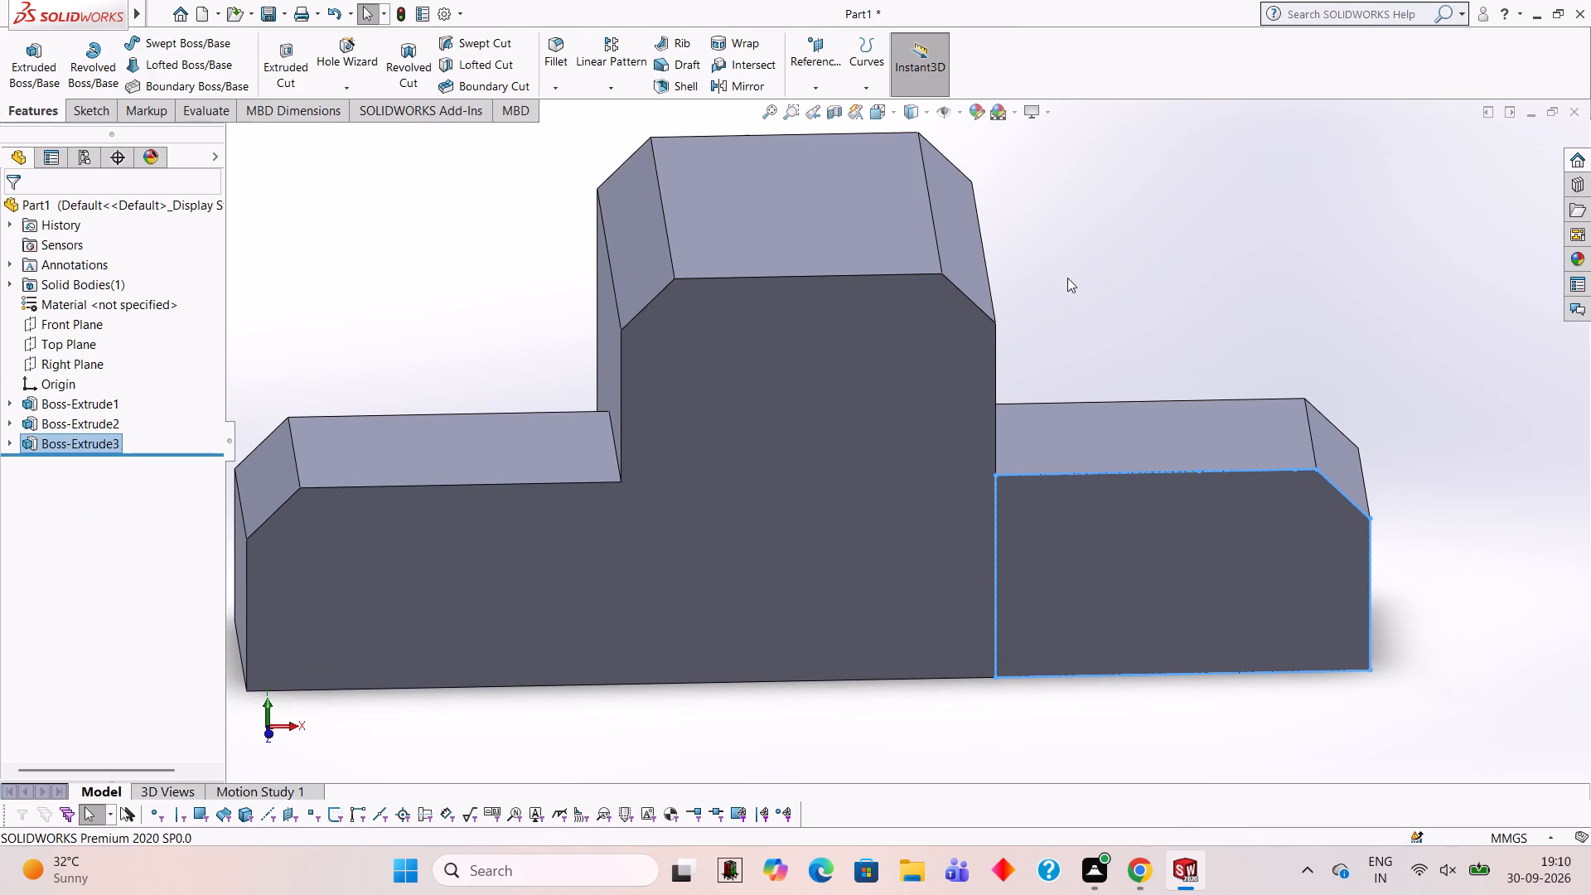
Start a sketch on the rear face of the newest chamfered extension, viewed square to that face.
left_click(1067, 278)
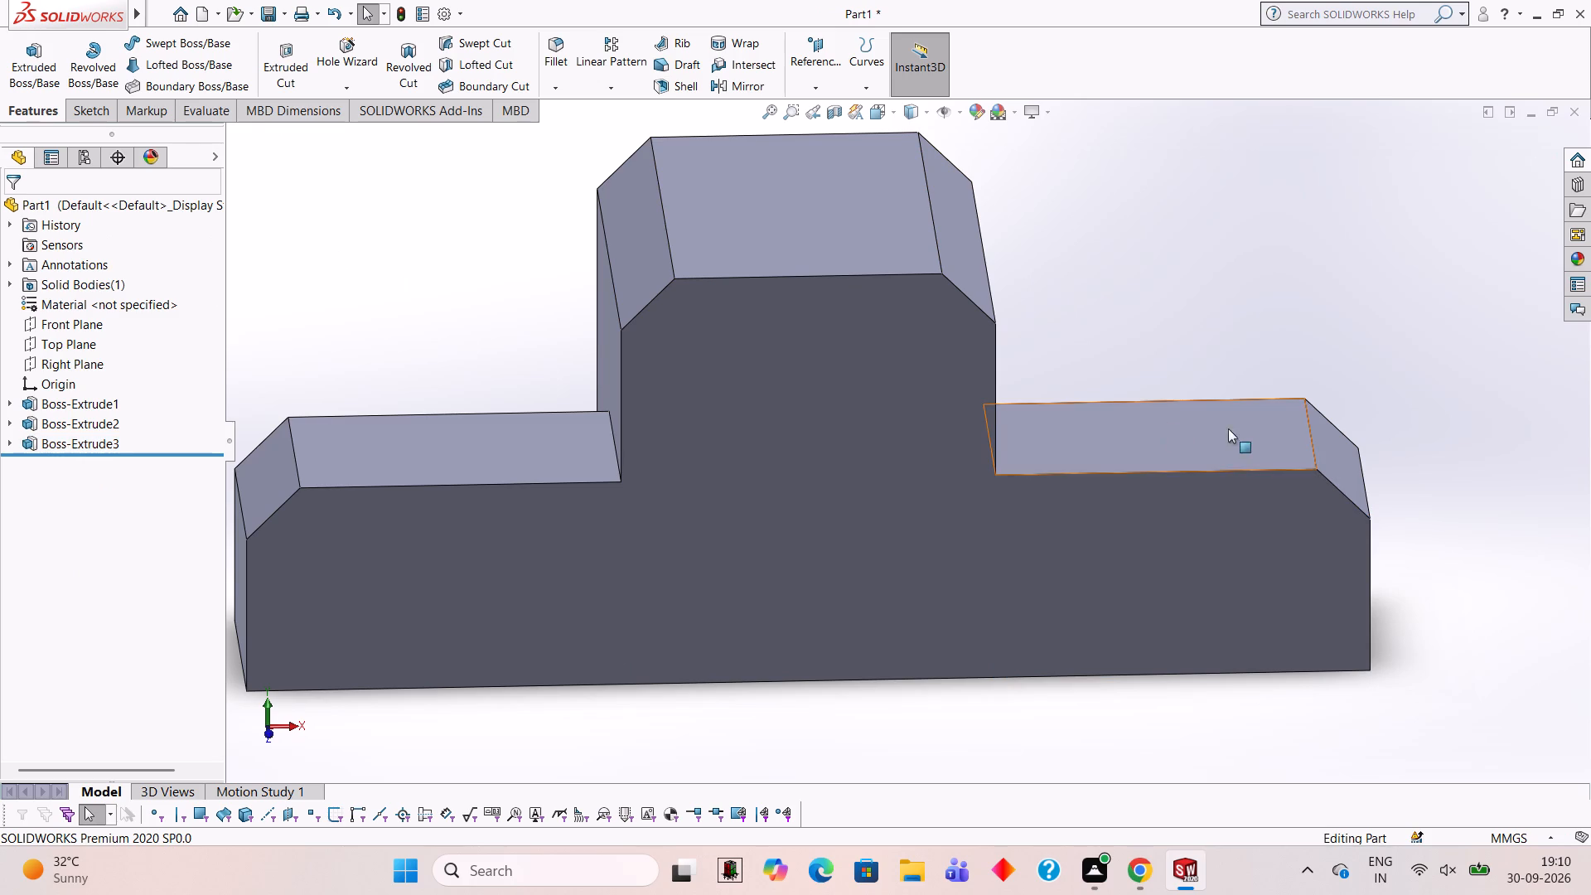
scroll(1184, 370, "up", 1)
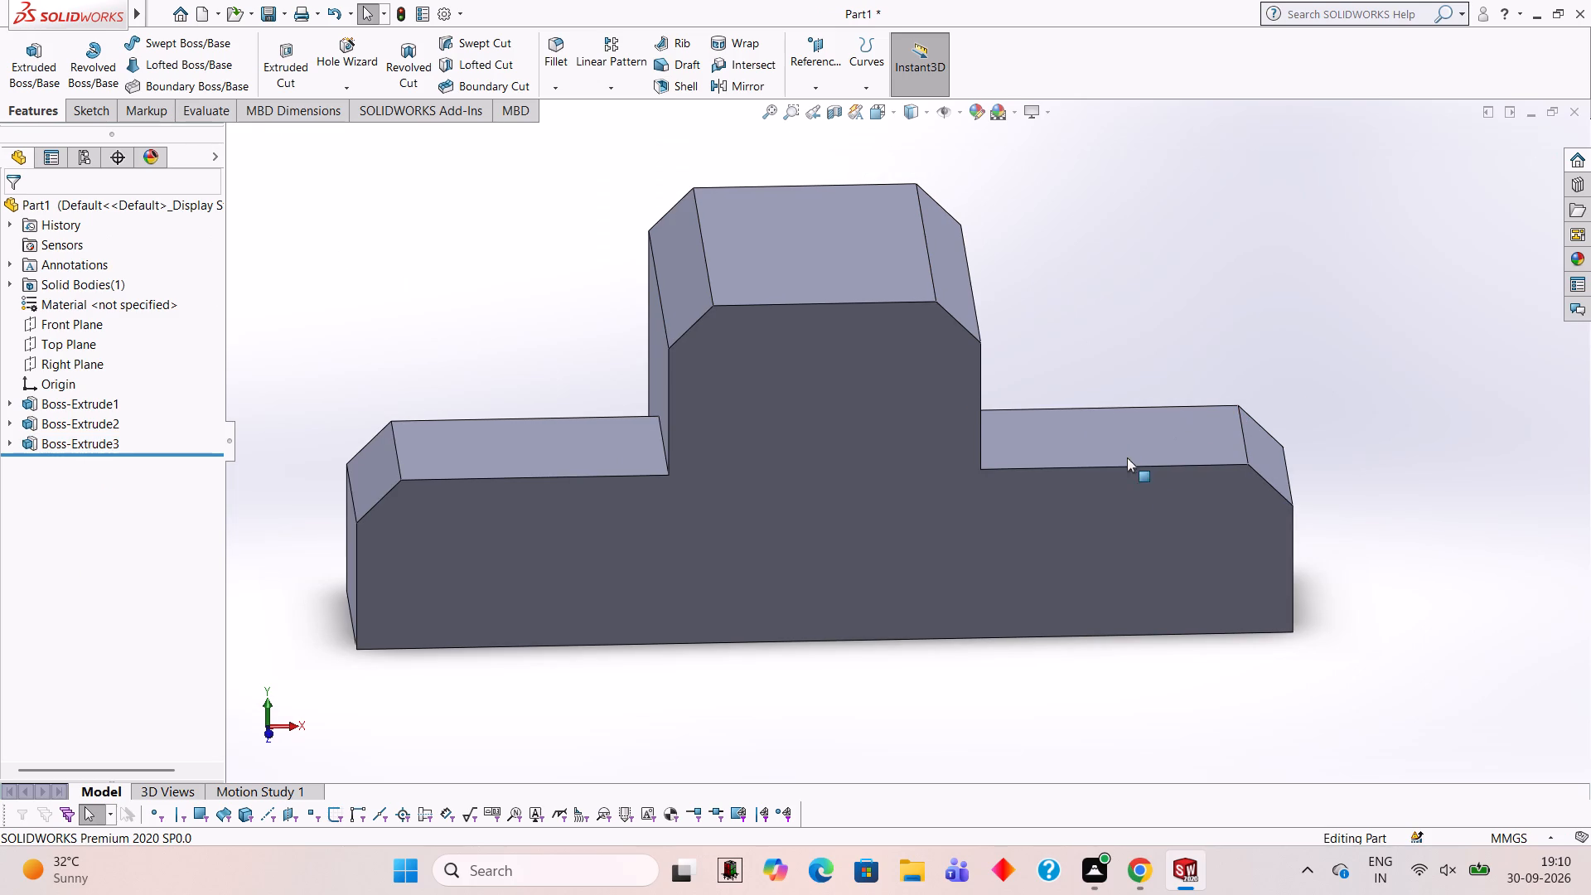
middle_click_drag(1120, 377, 1255, 451)
middle_click_drag(1165, 476, 1318, 520)
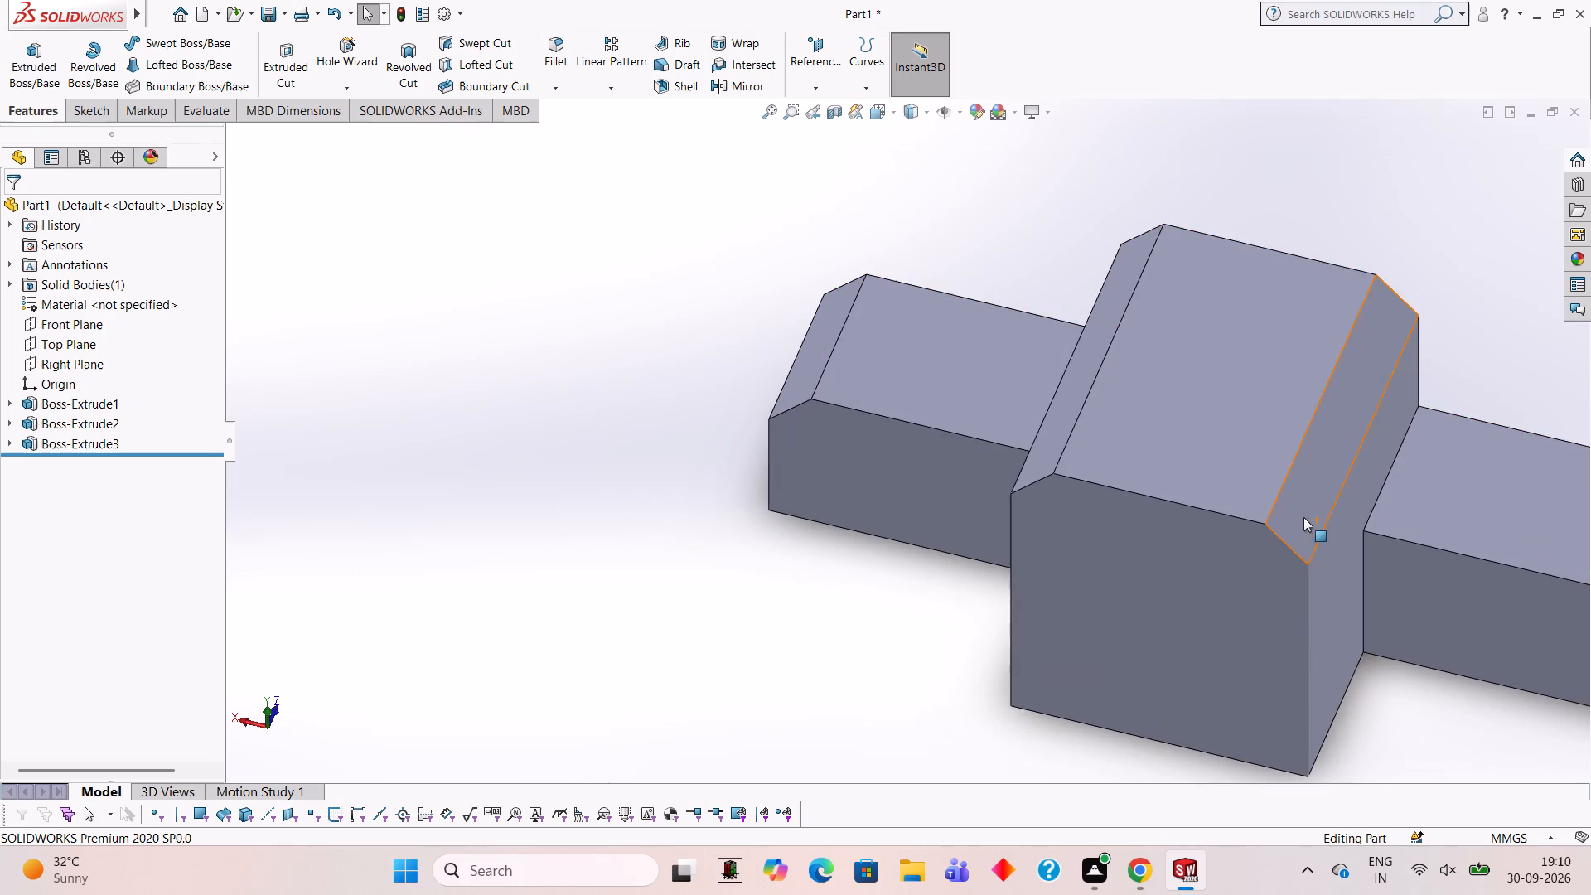
middle_click_drag(1296, 526, 1346, 510)
scroll(1340, 495, "up", 2)
middle_click_drag(1327, 587, 1341, 511)
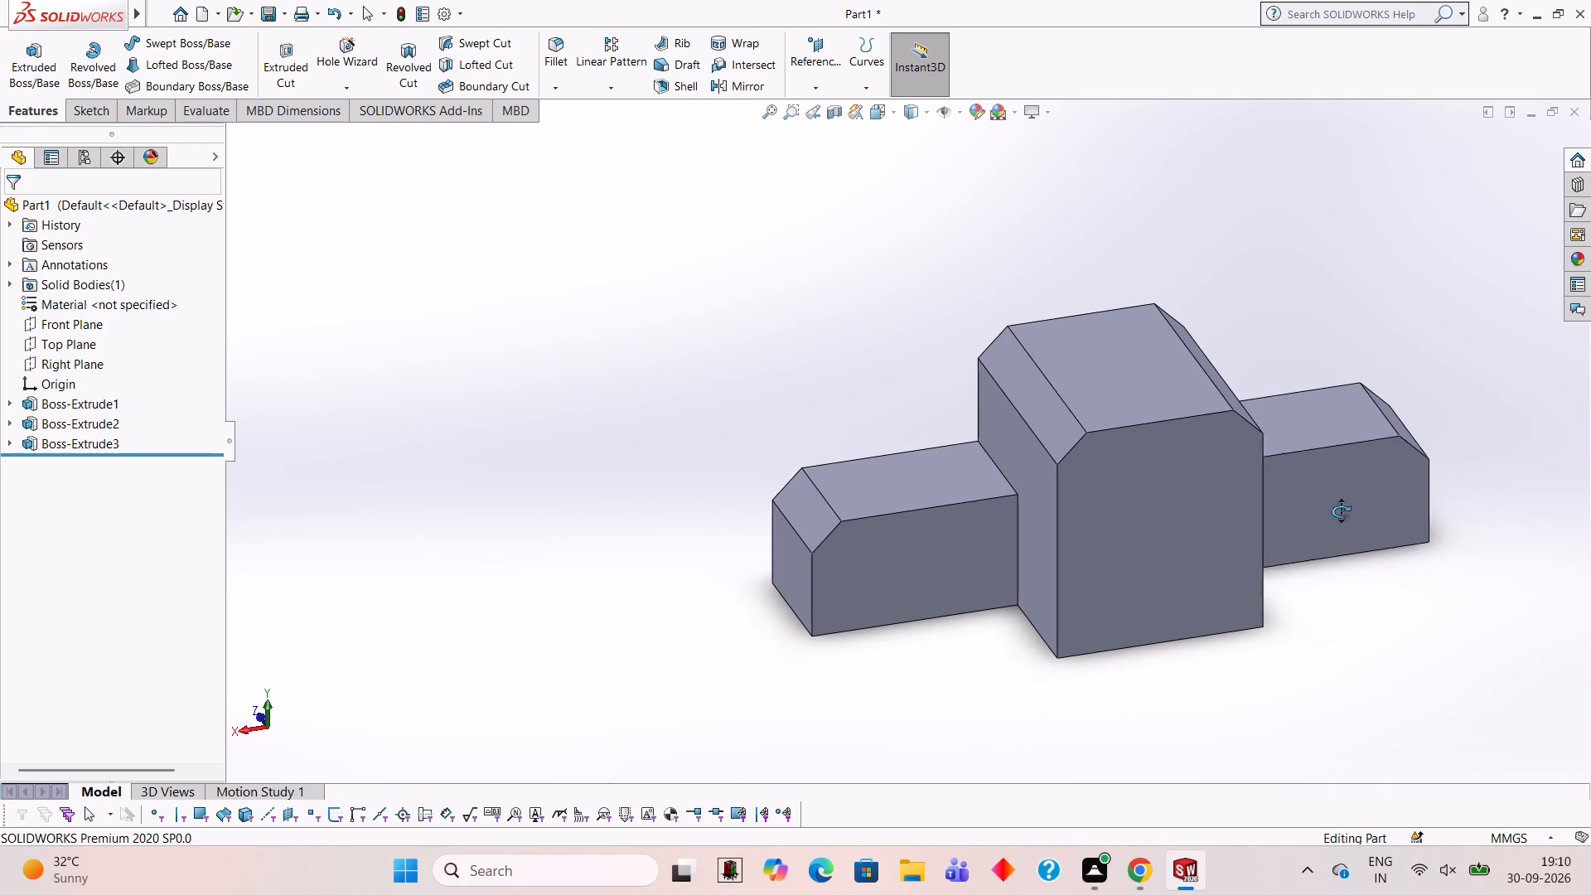
middle_click_drag(1341, 511, 1343, 516)
left_click(898, 559)
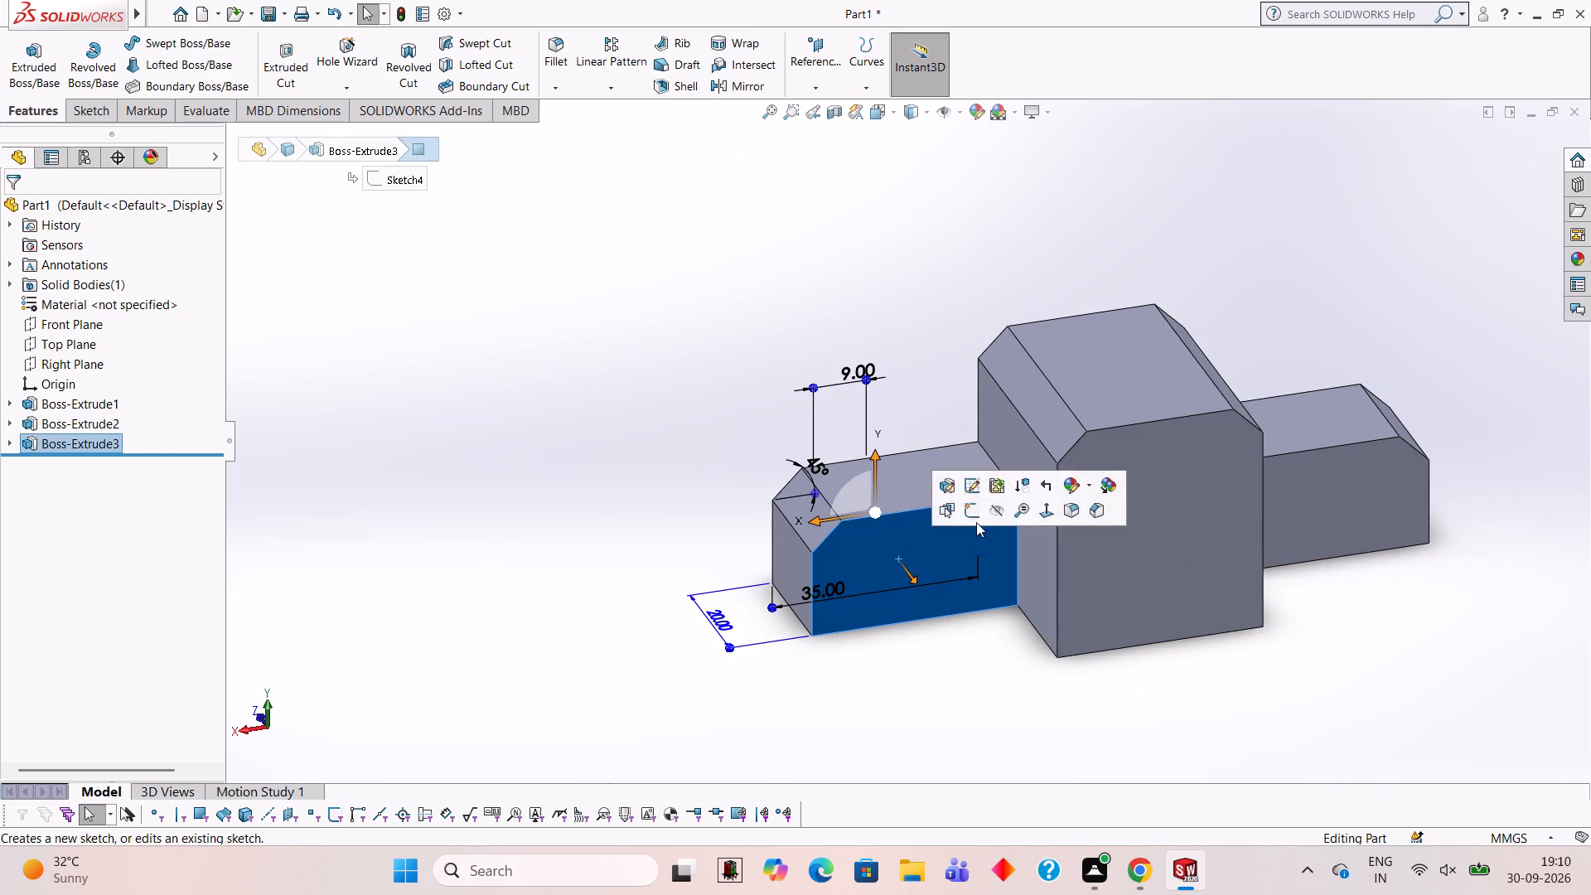
left_click(979, 504)
key("ctrl+8")
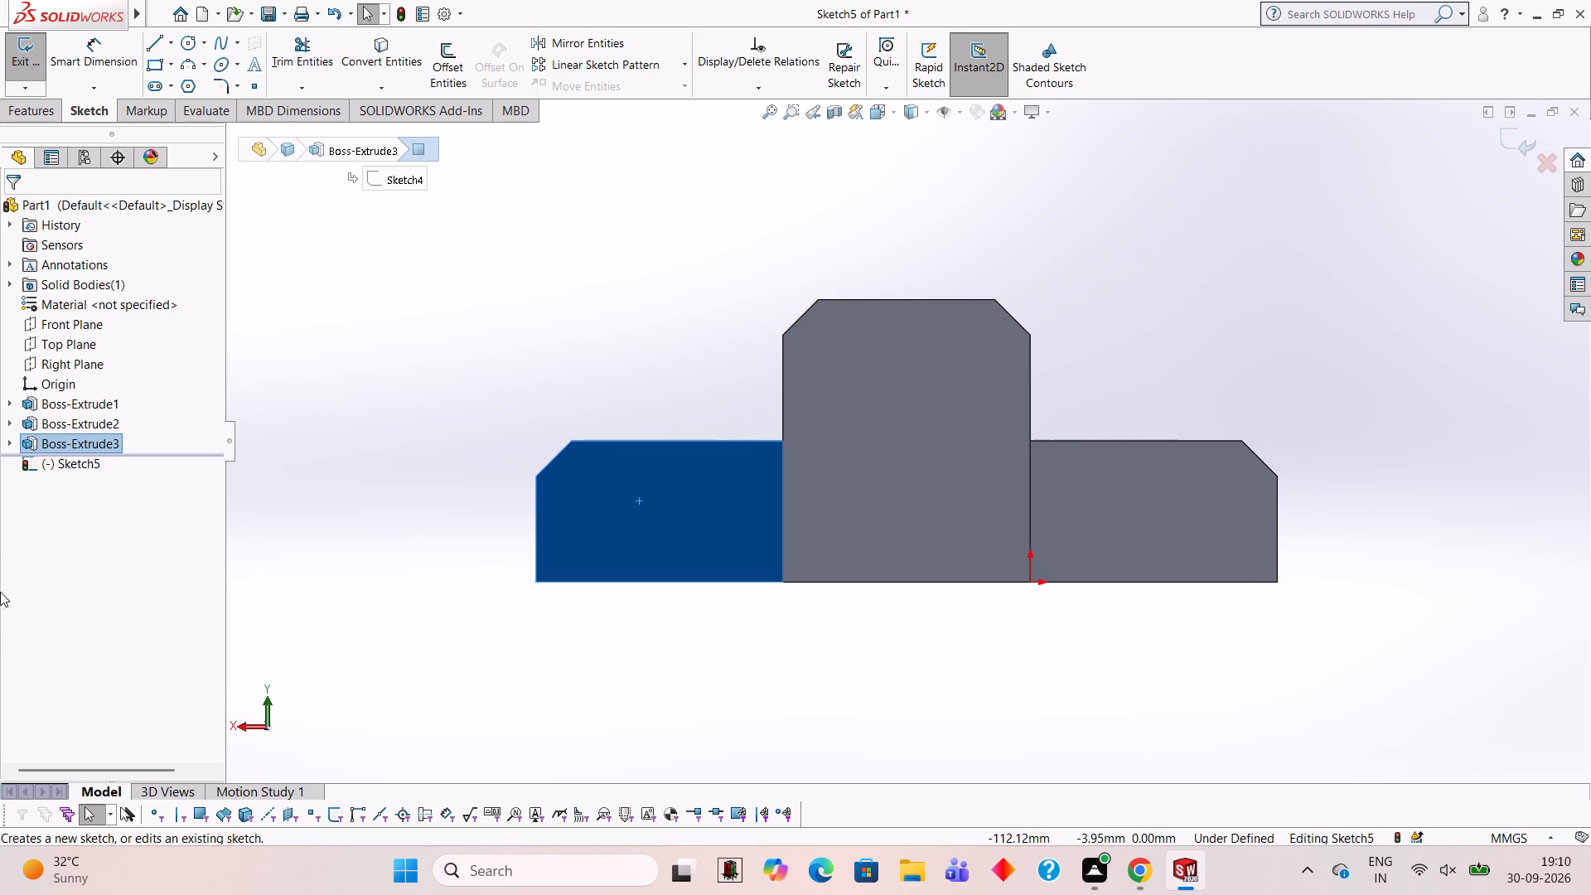
Draw a 7 mm line inward from the extension's lower outer corner, then a closed rectangle 6 mm high and 18 mm wide along the bottom edge.
left_click(162, 38)
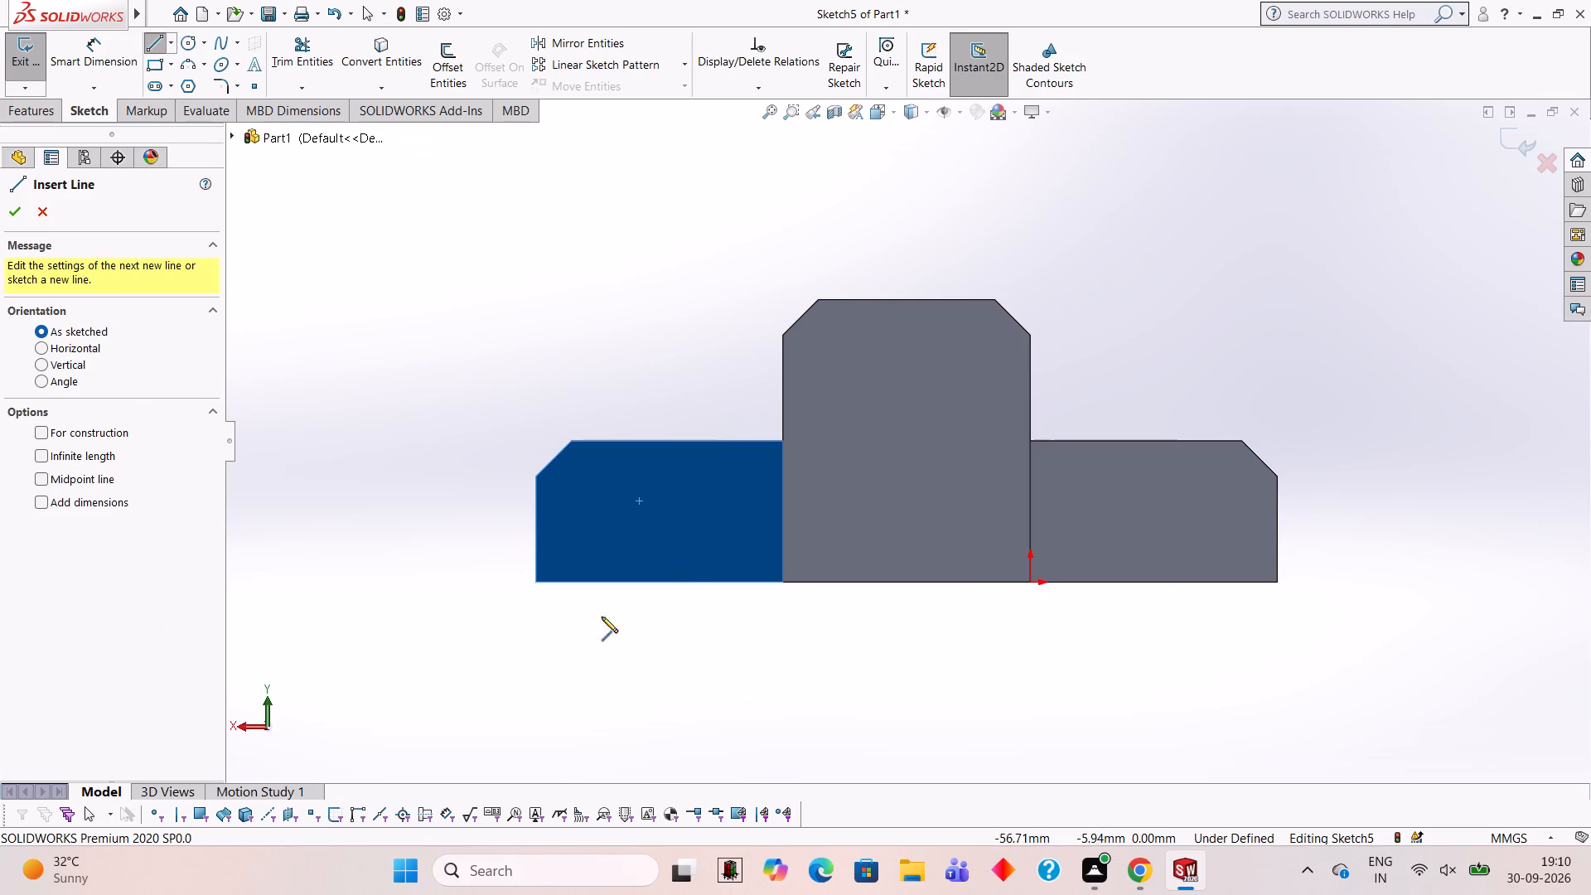
left_click(534, 582)
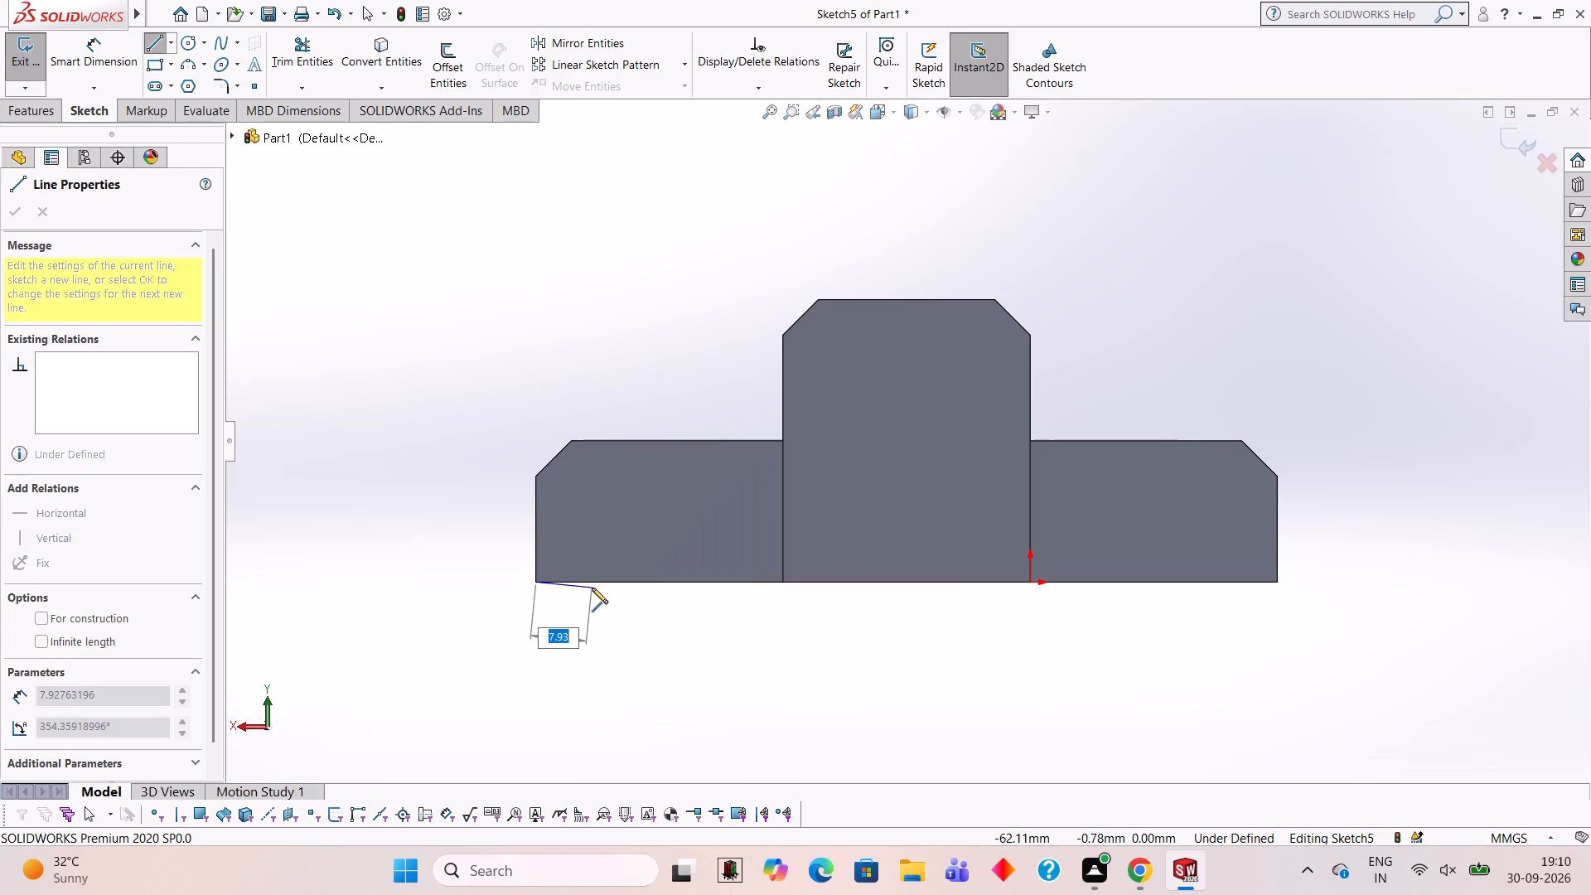
key("7")
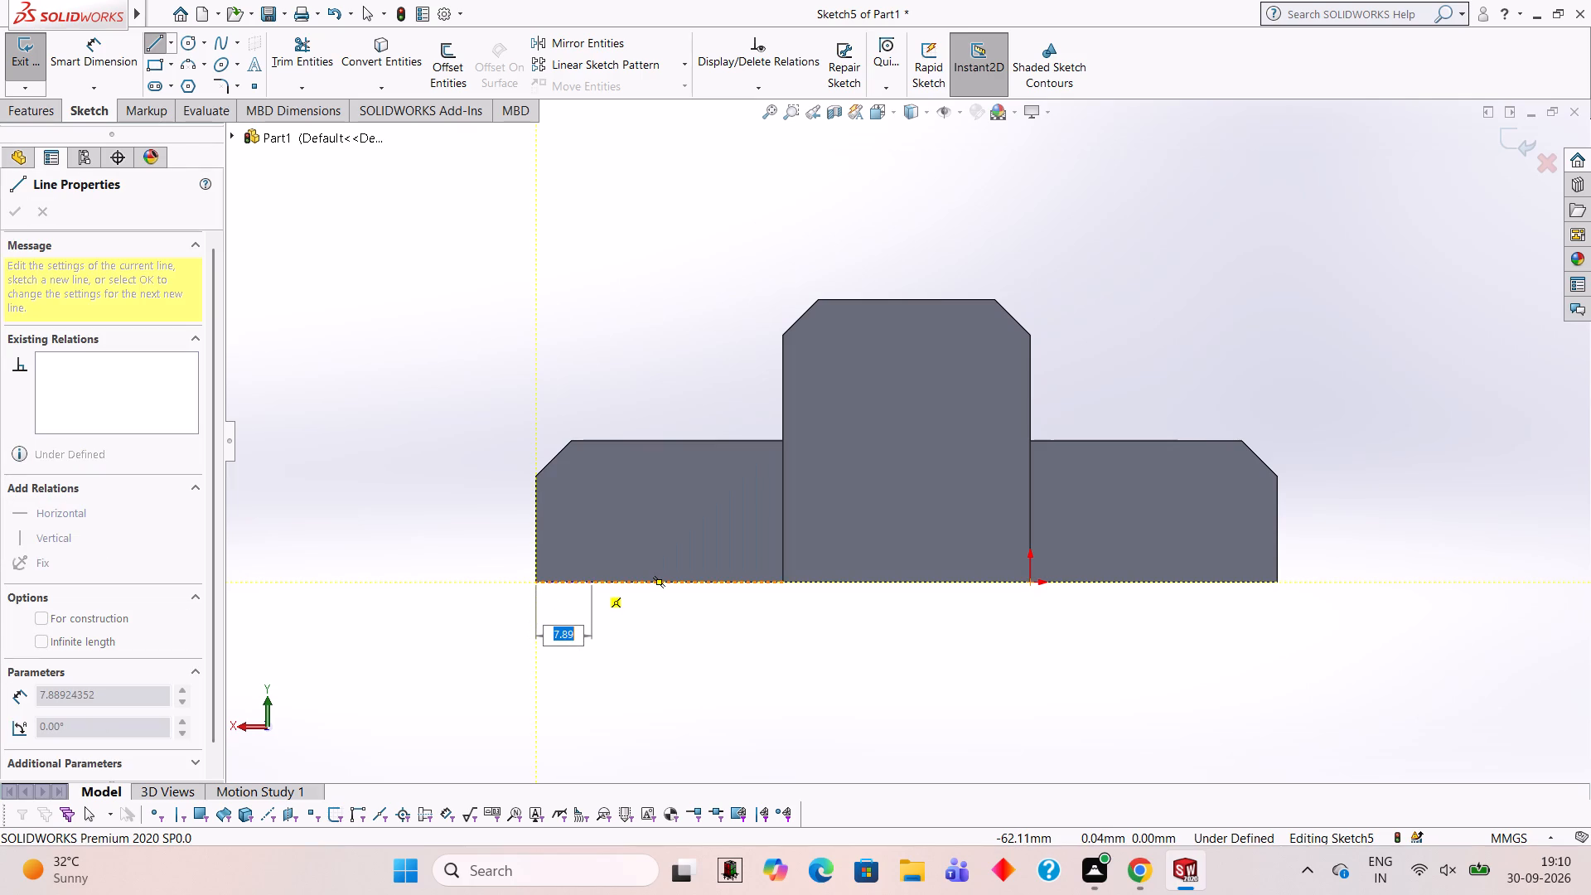
key("Return")
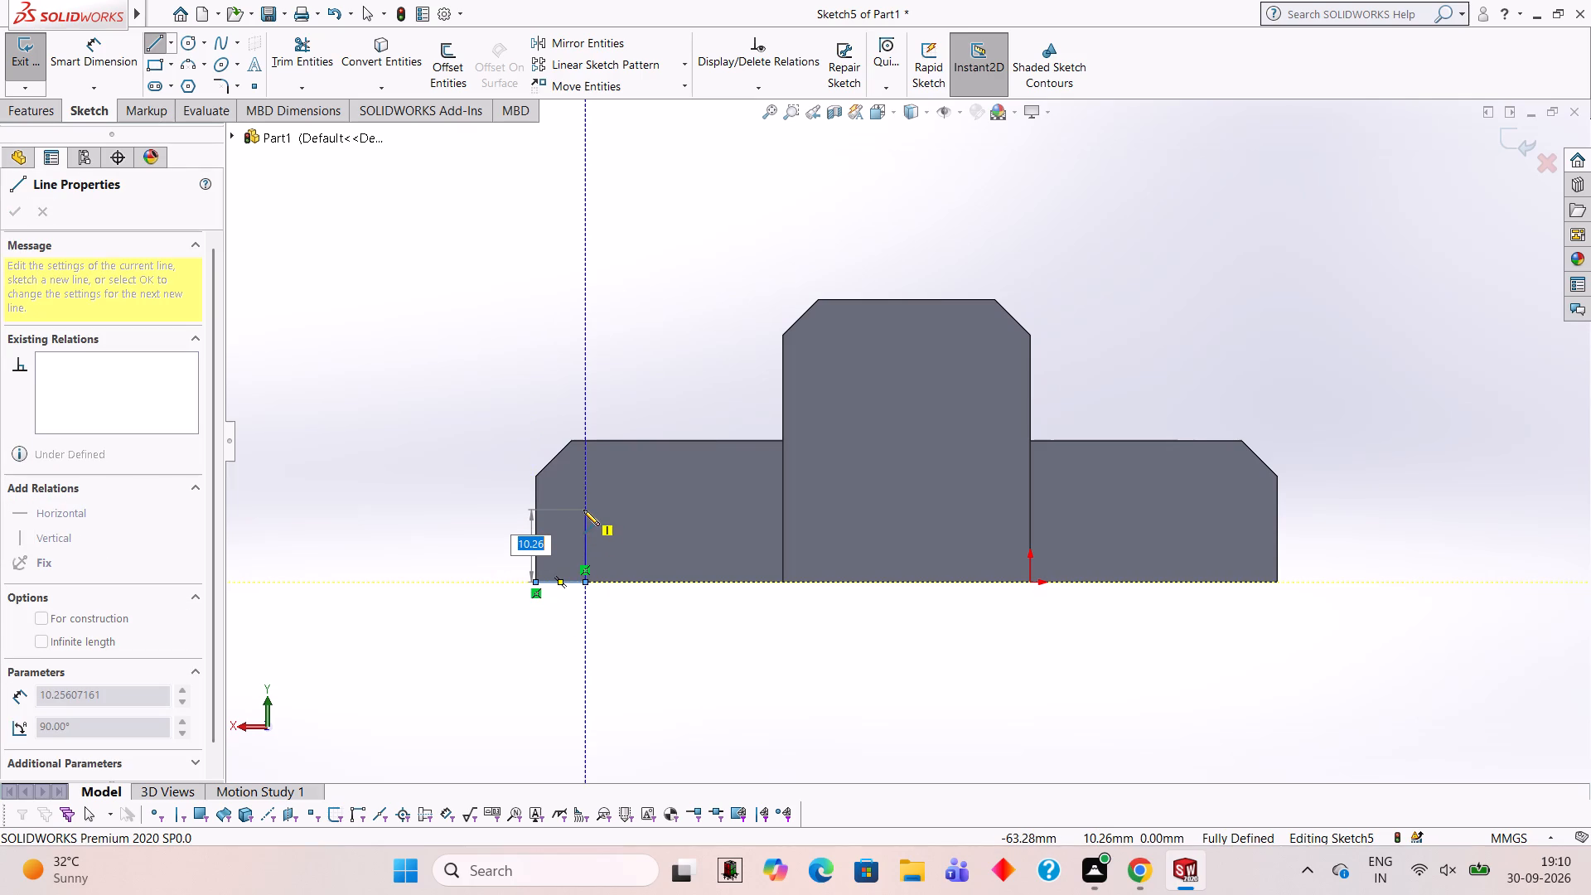
key("6")
key("Return")
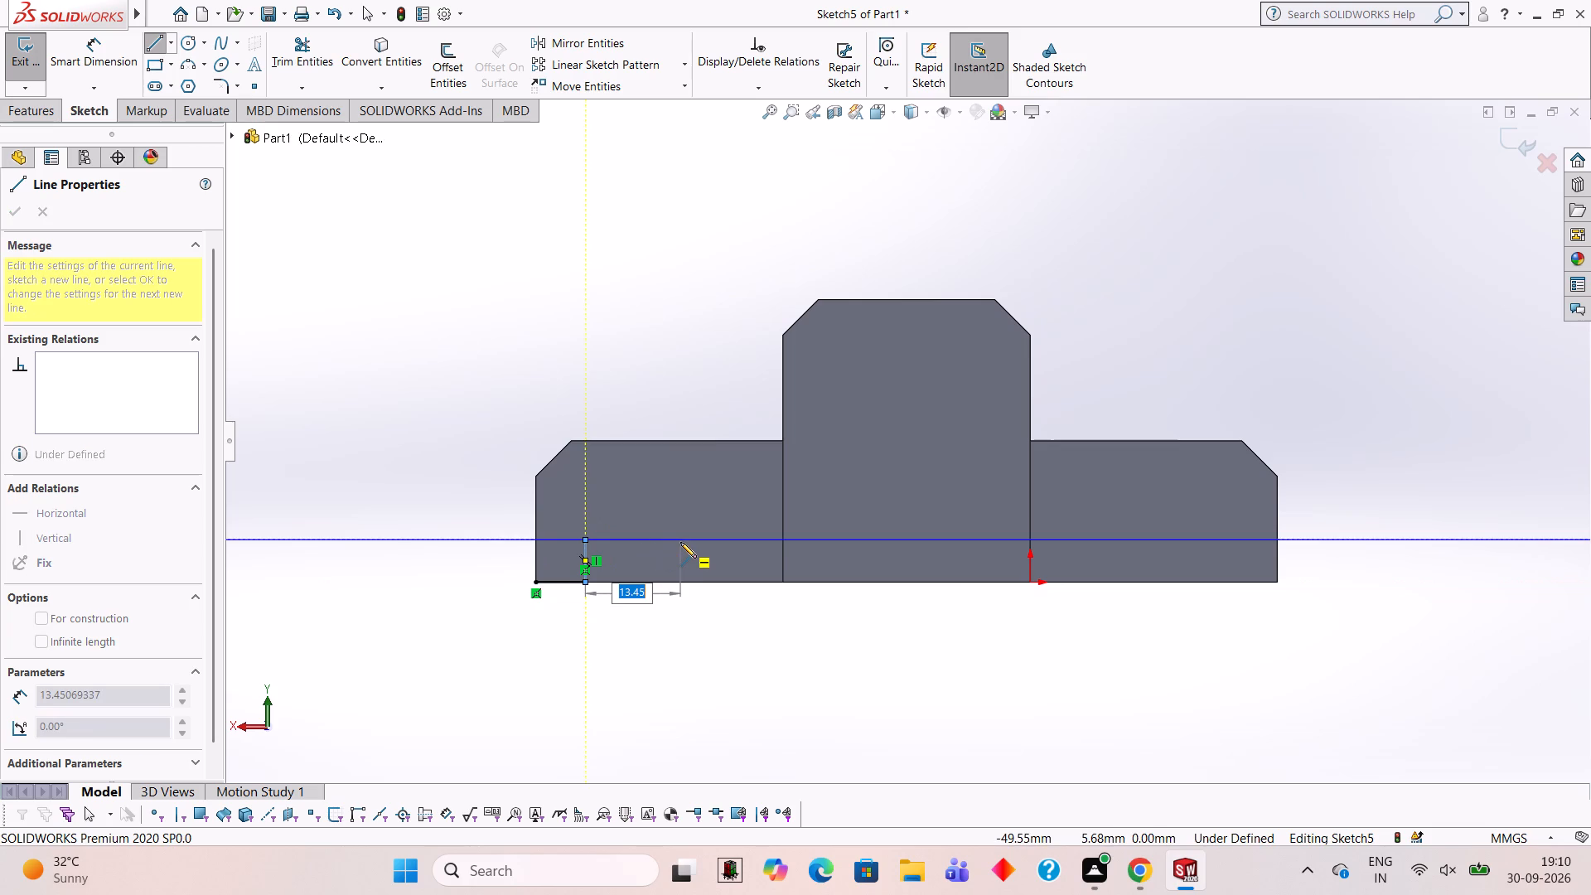
type("18")
key("Return")
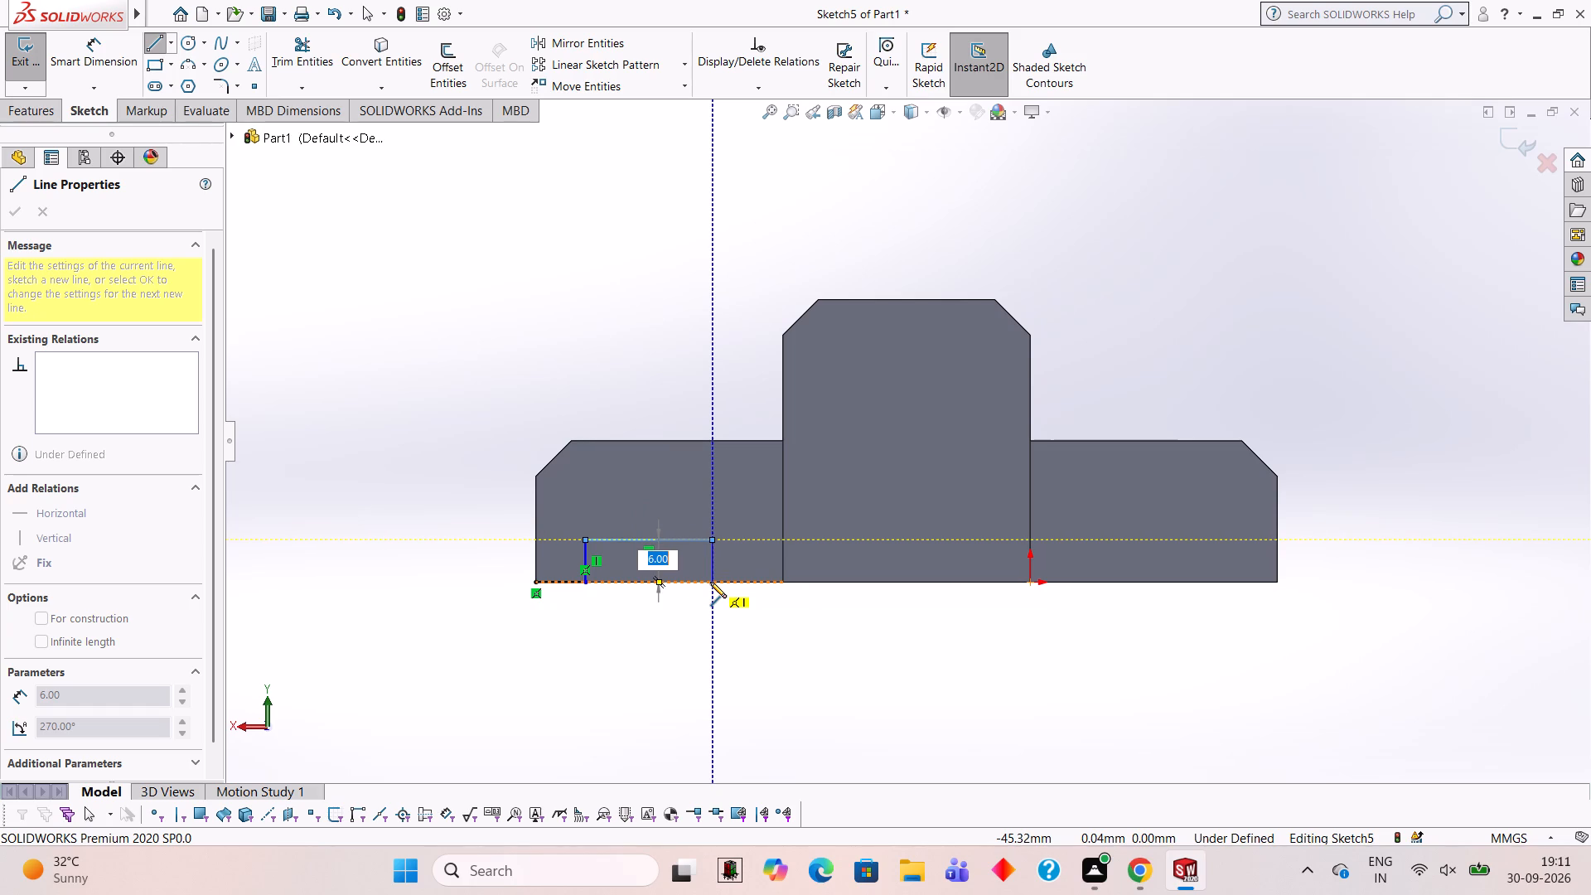
left_click(710, 582)
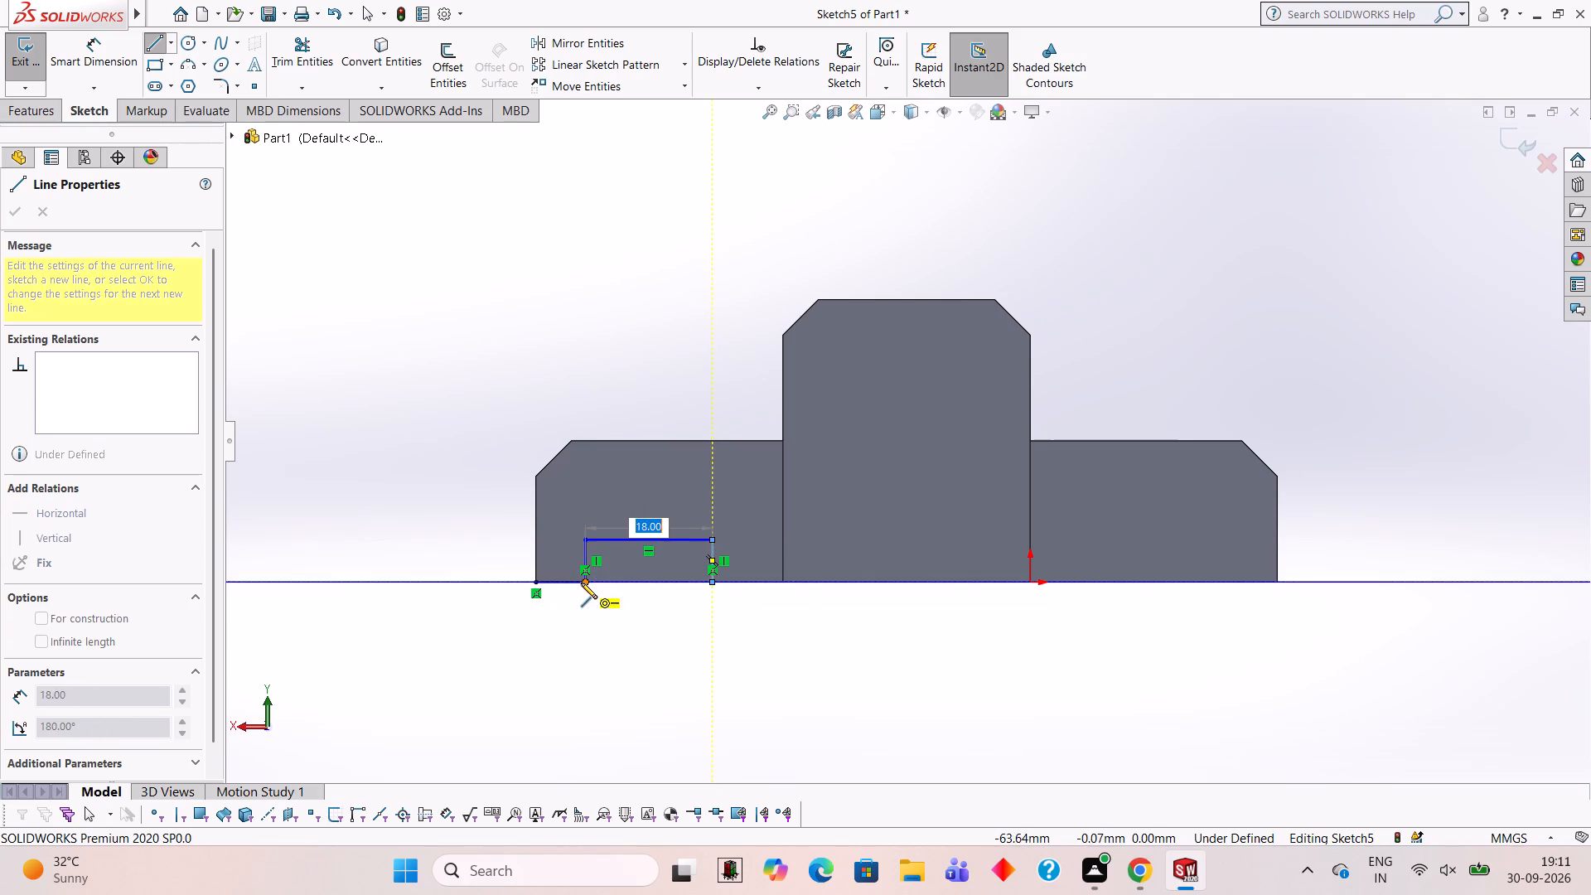
left_click(585, 583)
Trim away the 7 mm offset line between the rectangle and the extension's outer corner.
left_click(319, 62)
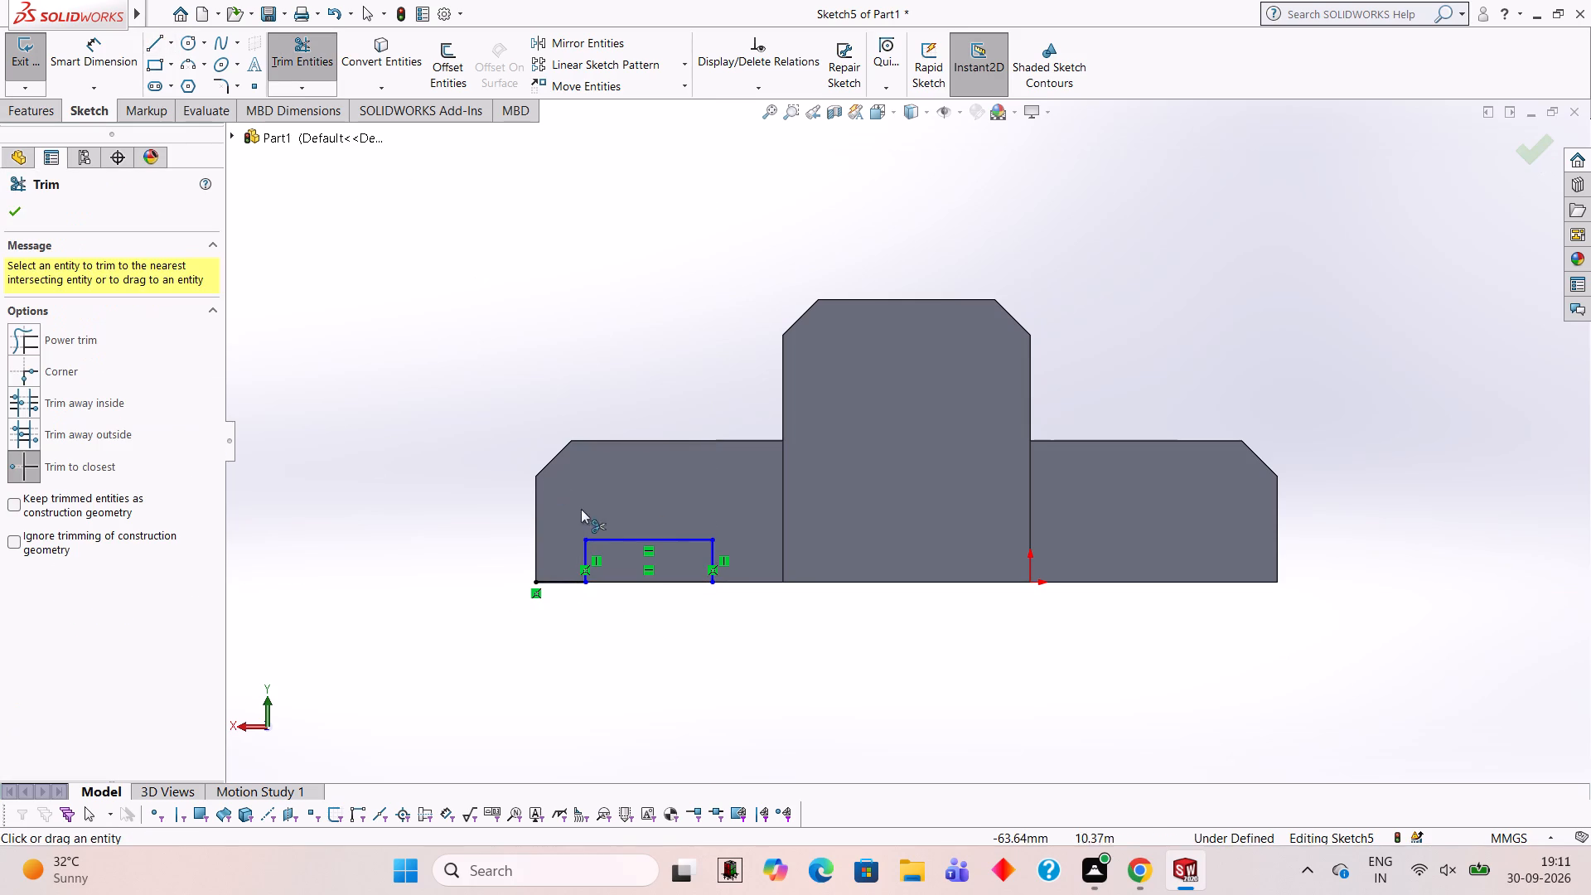
left_click(568, 583)
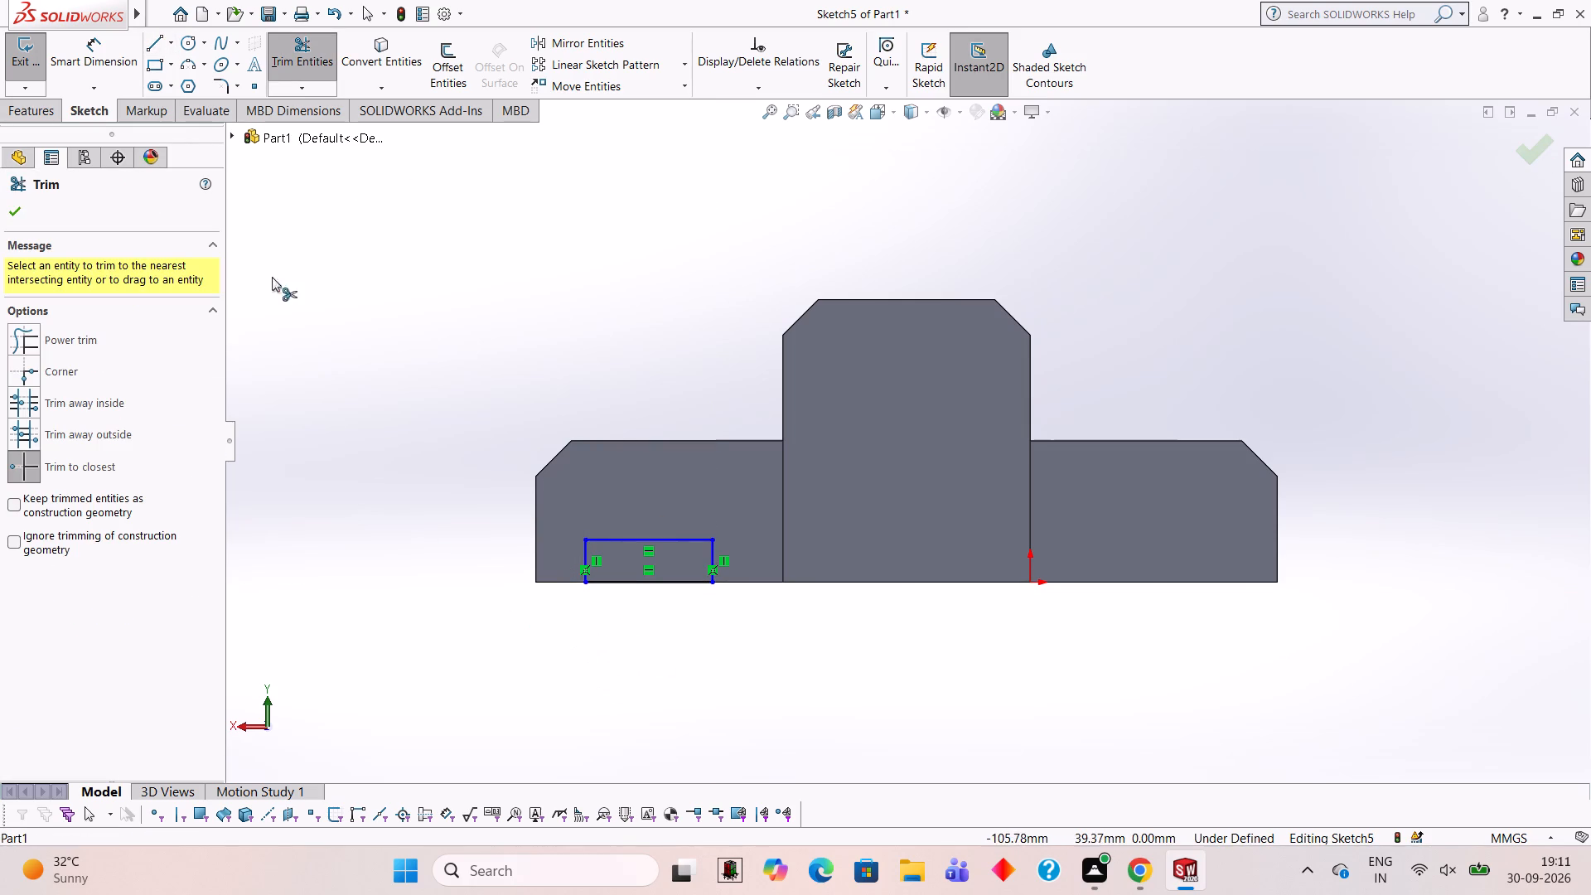
Cut the rectangle 20 mm deep as a blind extruded cut through the extension's underside.
left_click(47, 114)
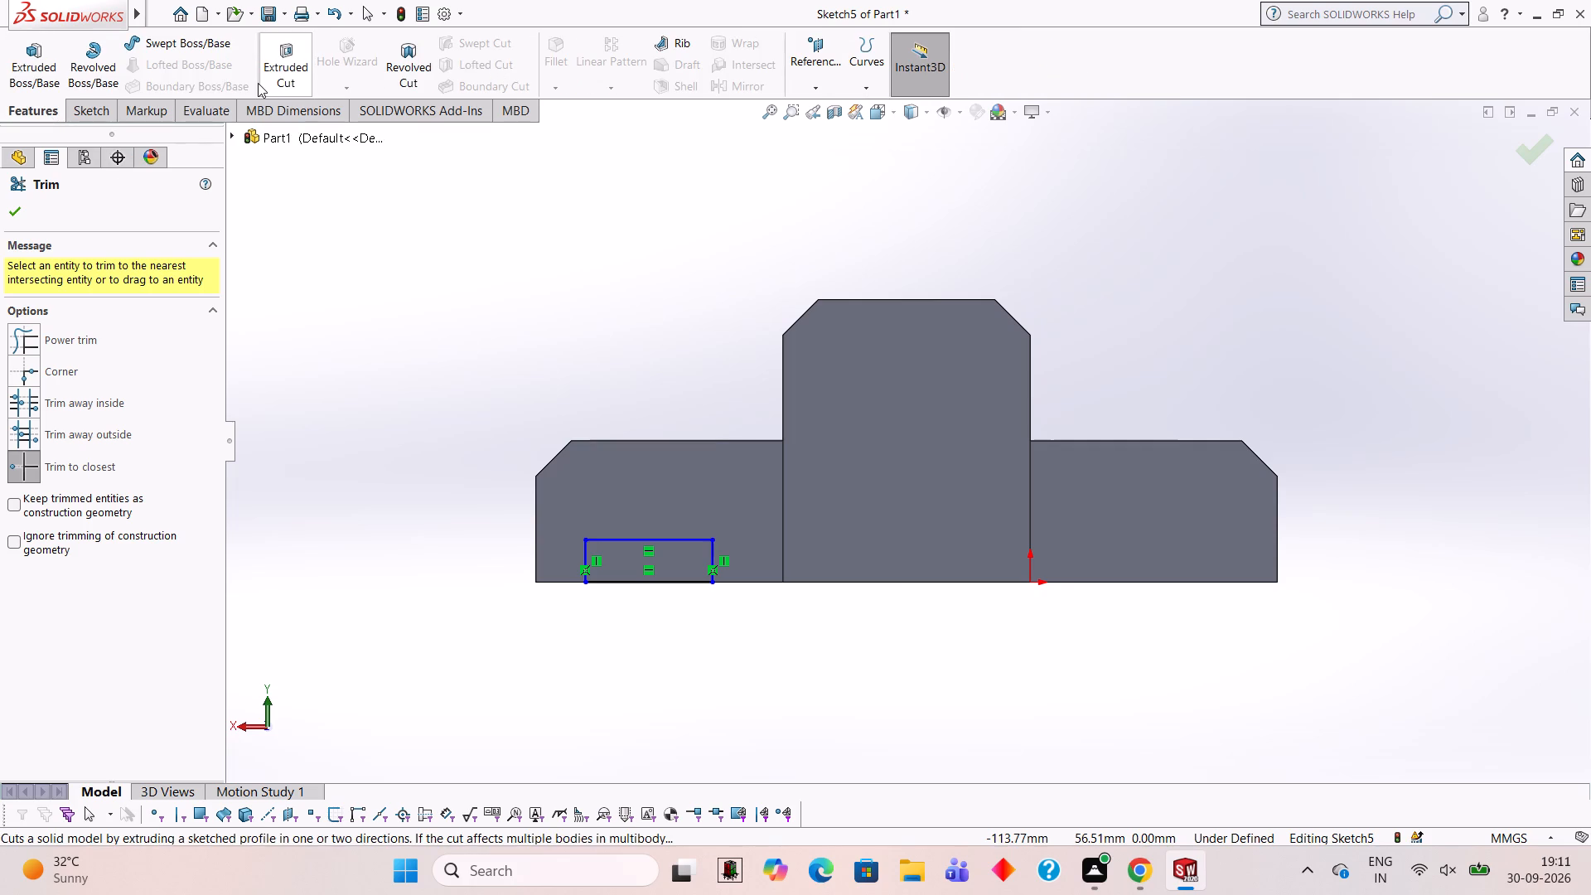
left_click(260, 83)
middle_click_drag(407, 316, 504, 373)
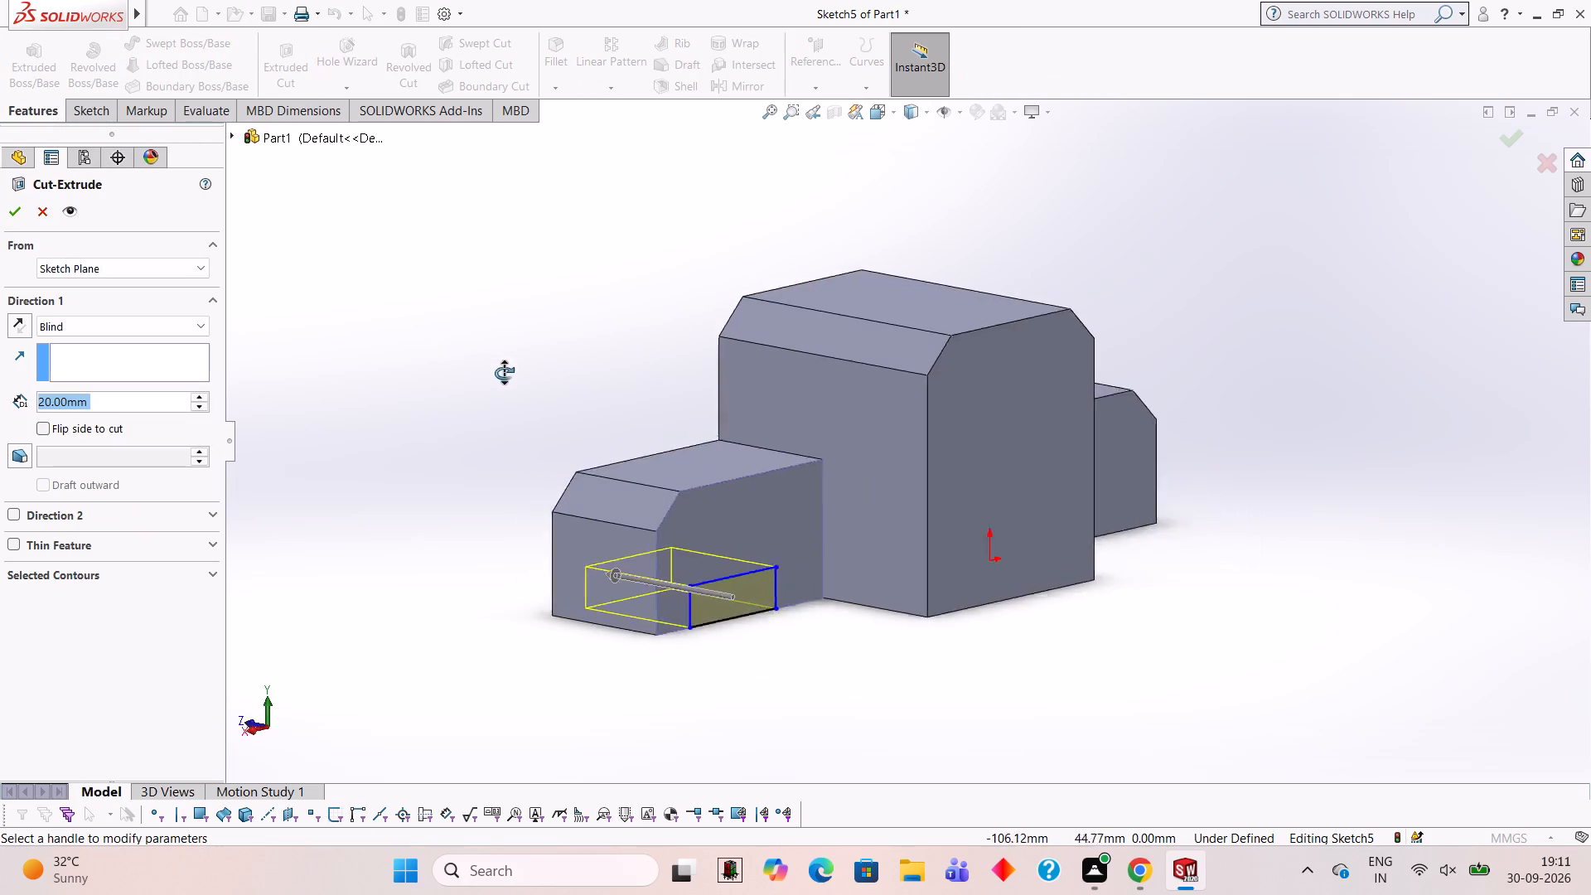
middle_click_drag(504, 373, 538, 393)
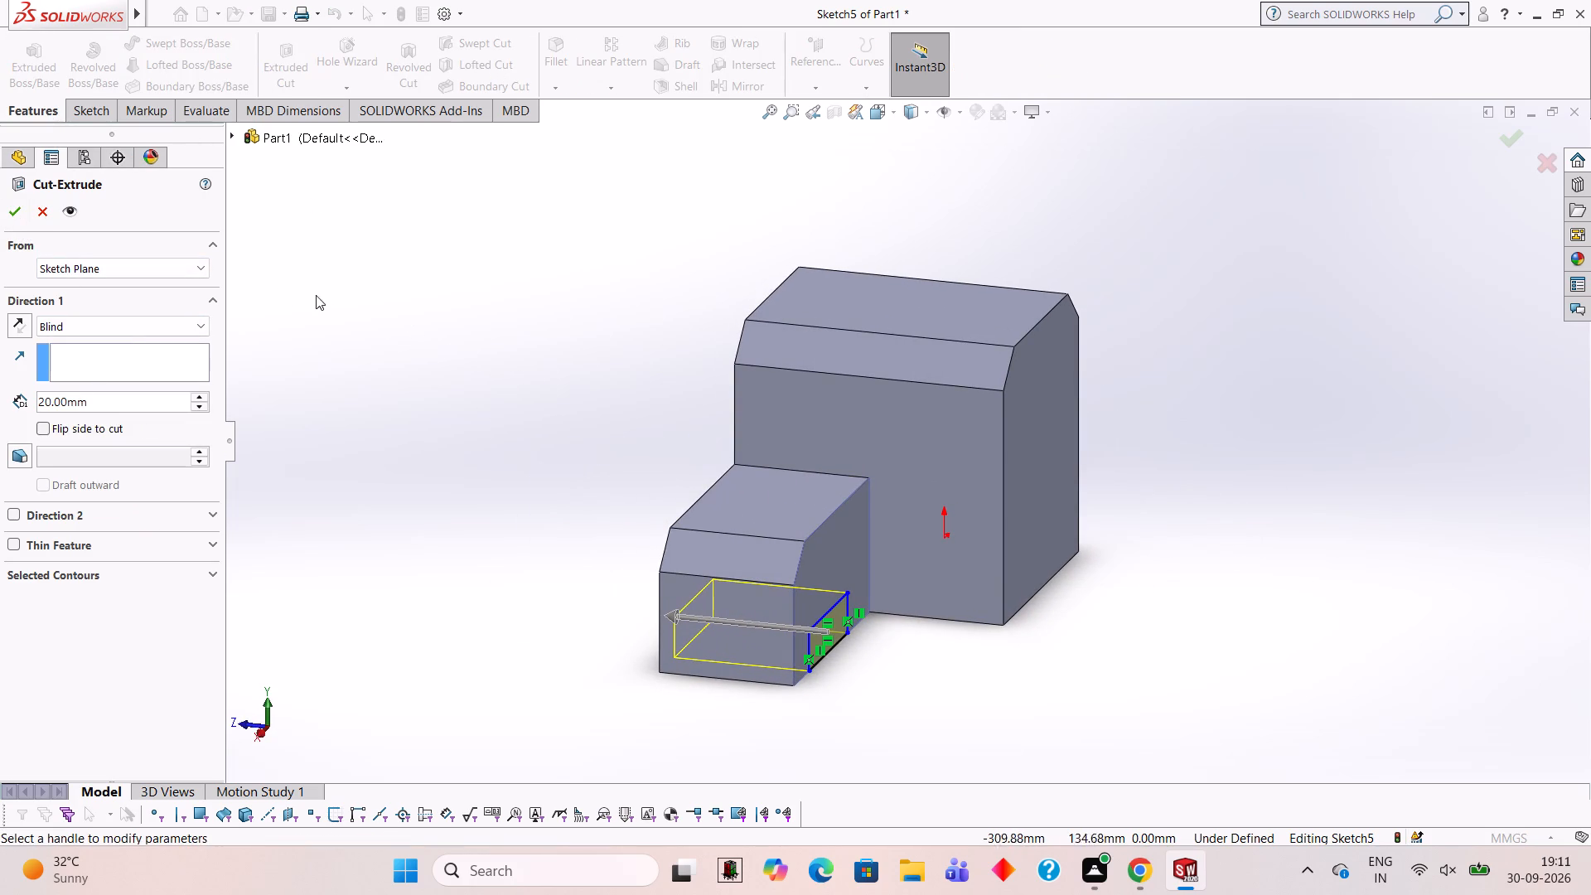
middle_click_drag(355, 322, 389, 339)
left_click(18, 214)
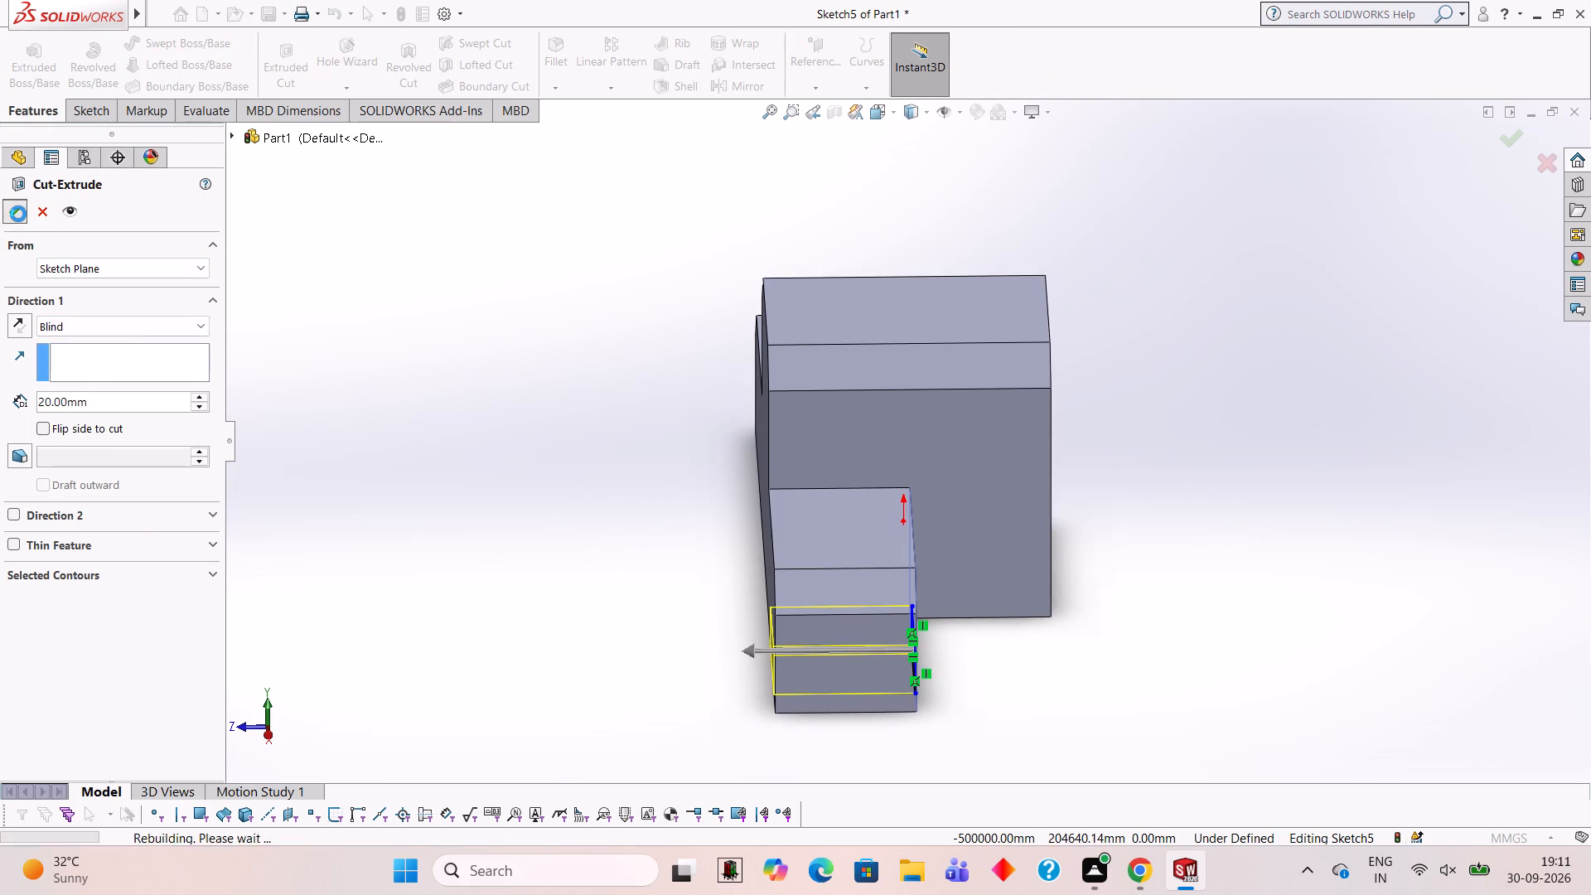
left_click(474, 298)
Start a sketch on the rear face of the opposite, uncut extension, viewed square to that face.
middle_click_drag(1129, 468, 1013, 443)
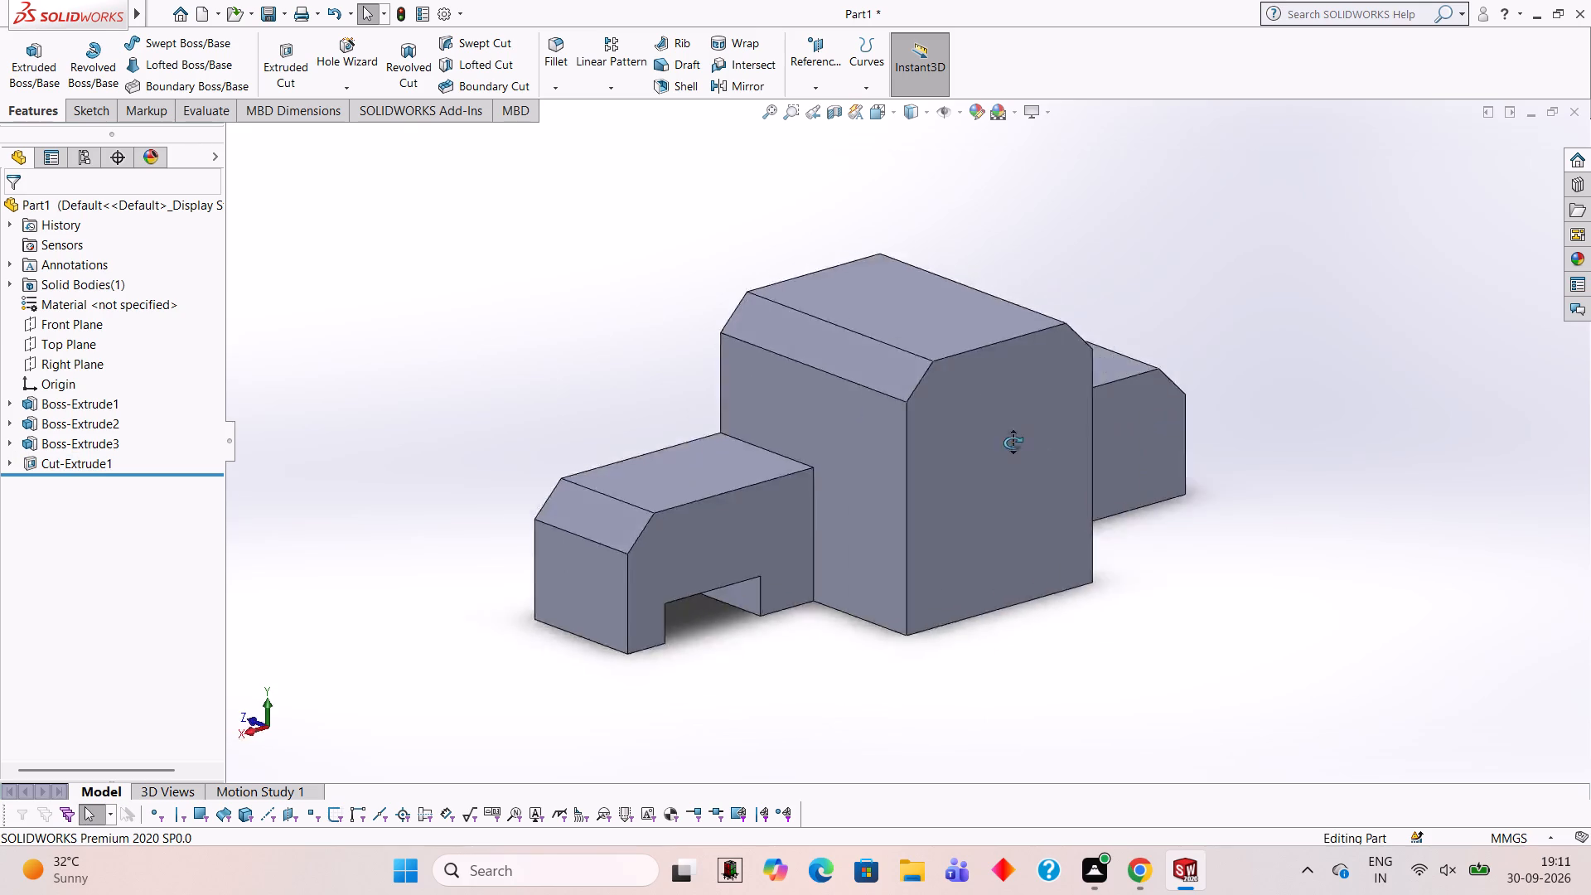
middle_click_drag(1013, 443, 957, 418)
left_click(1168, 472)
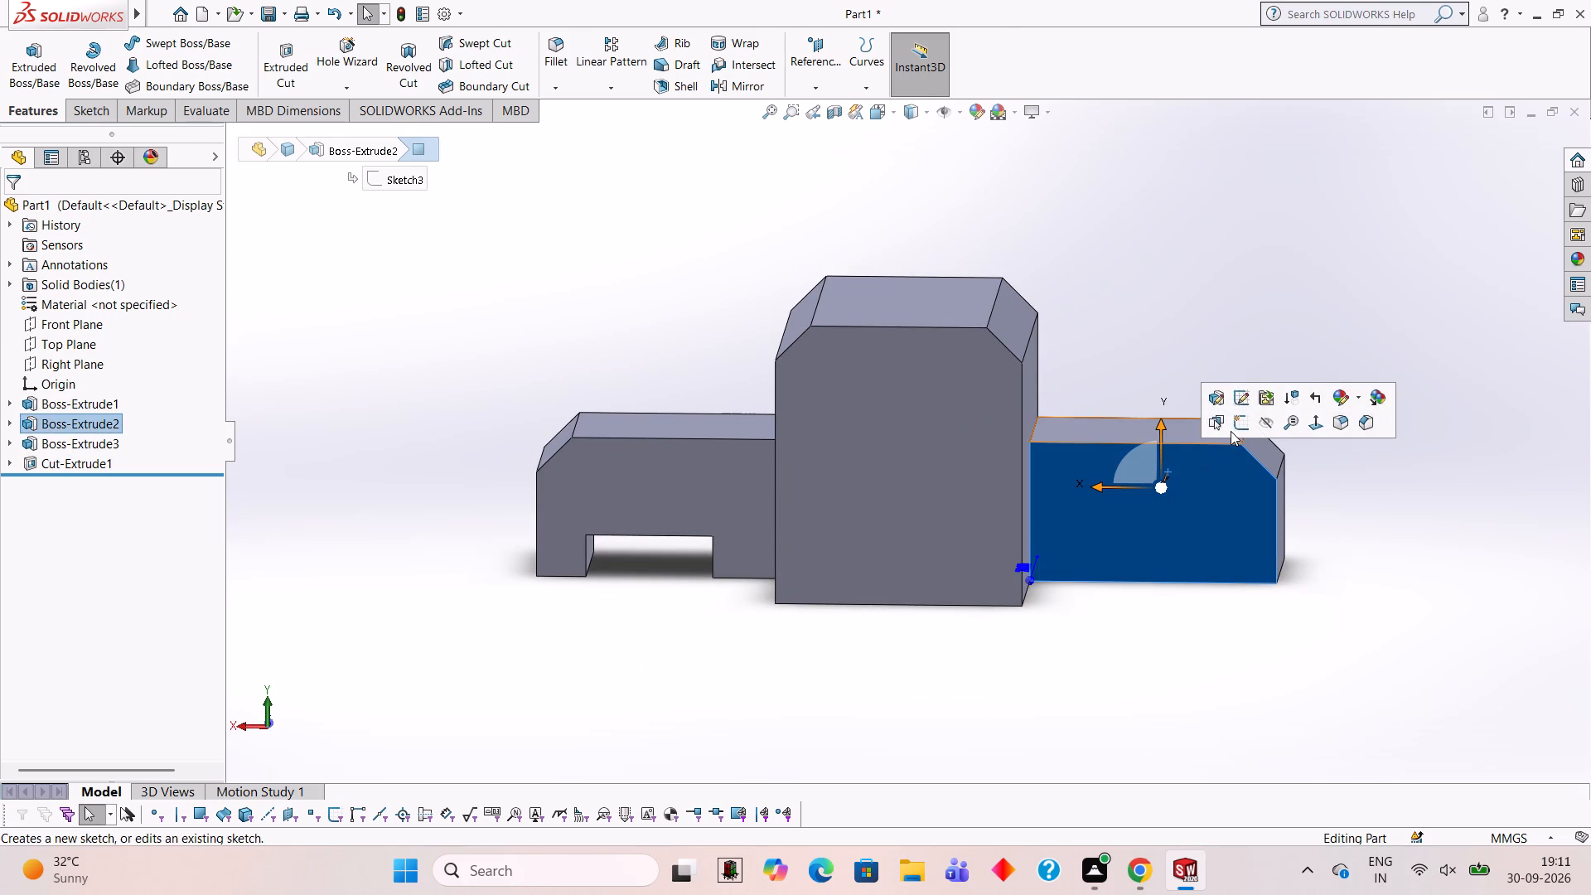
left_click(1237, 428)
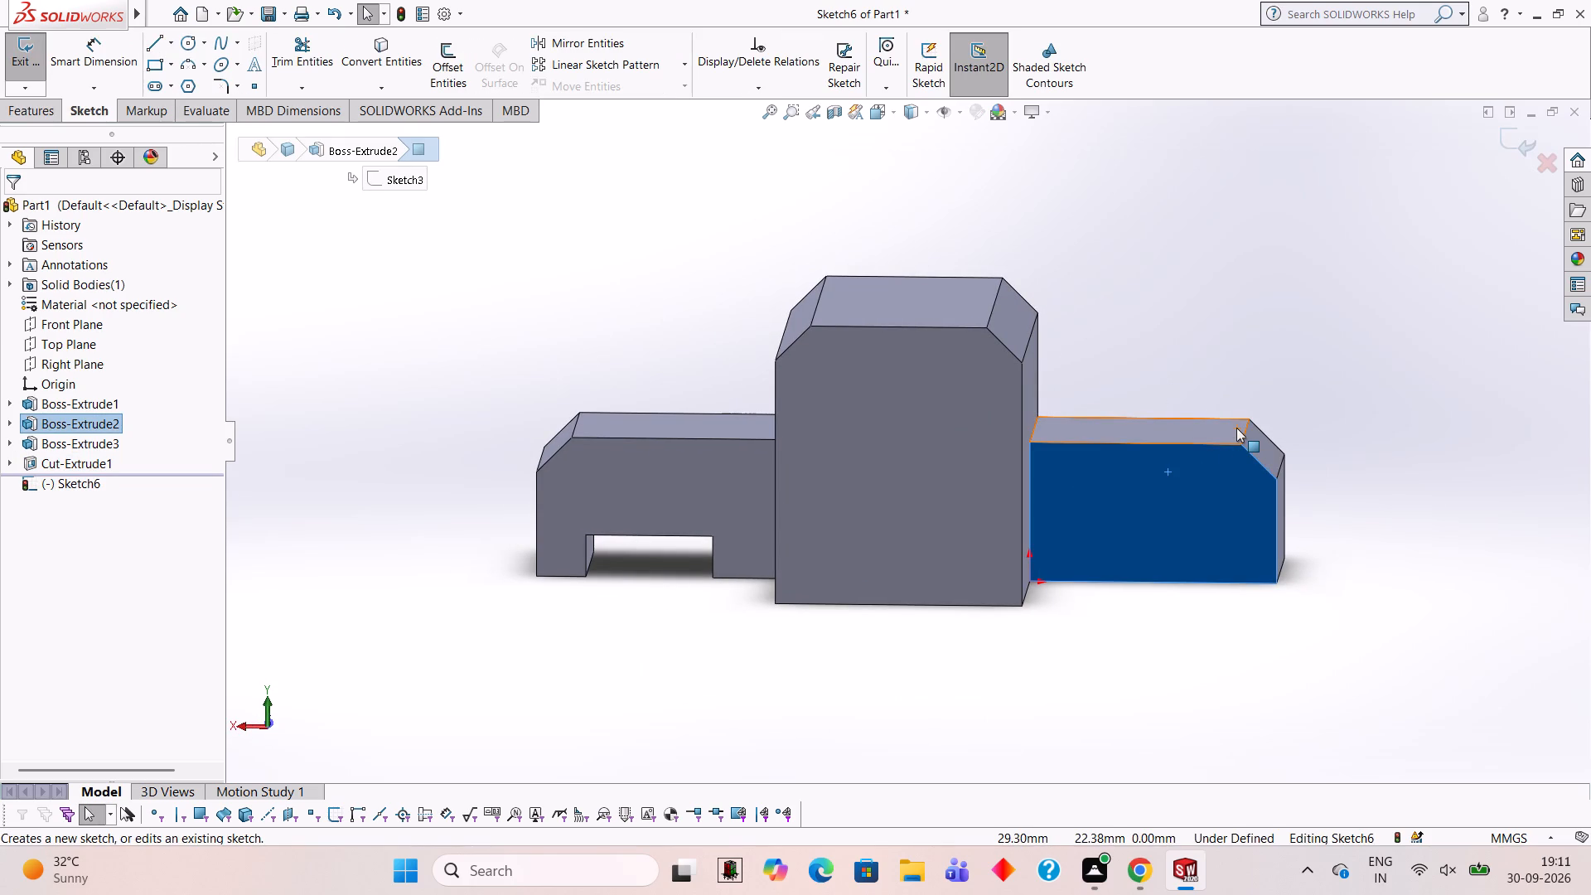
key("ctrl+8")
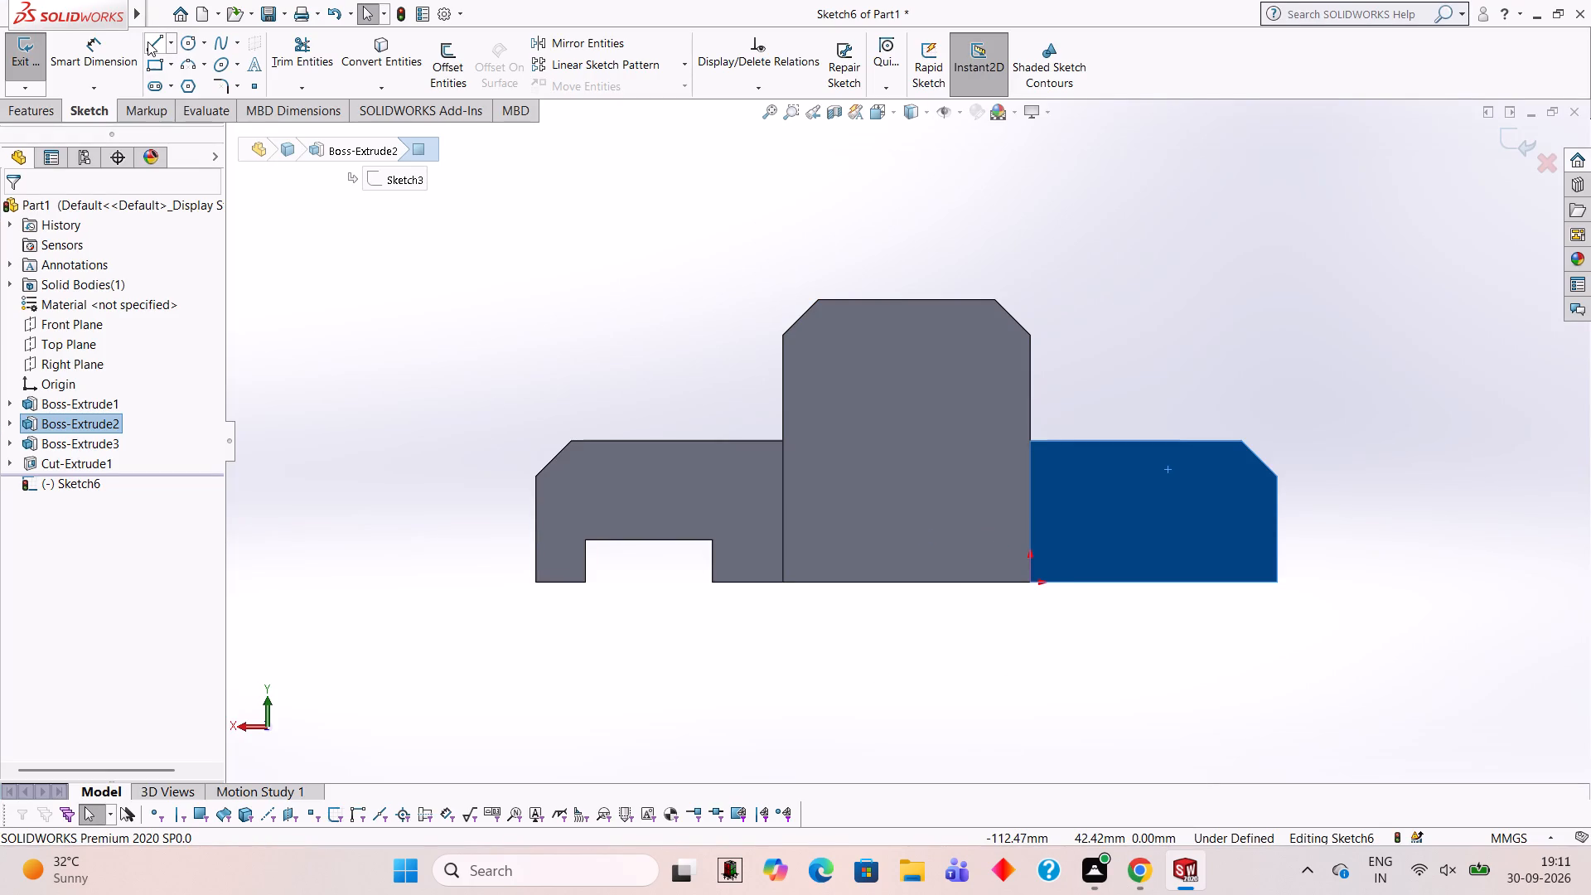
Draw a 7 mm line inward from this extension's lower outer corner, then a closed rectangle 6 mm high and 18 mm wide along the bottom edge.
left_click(147, 41)
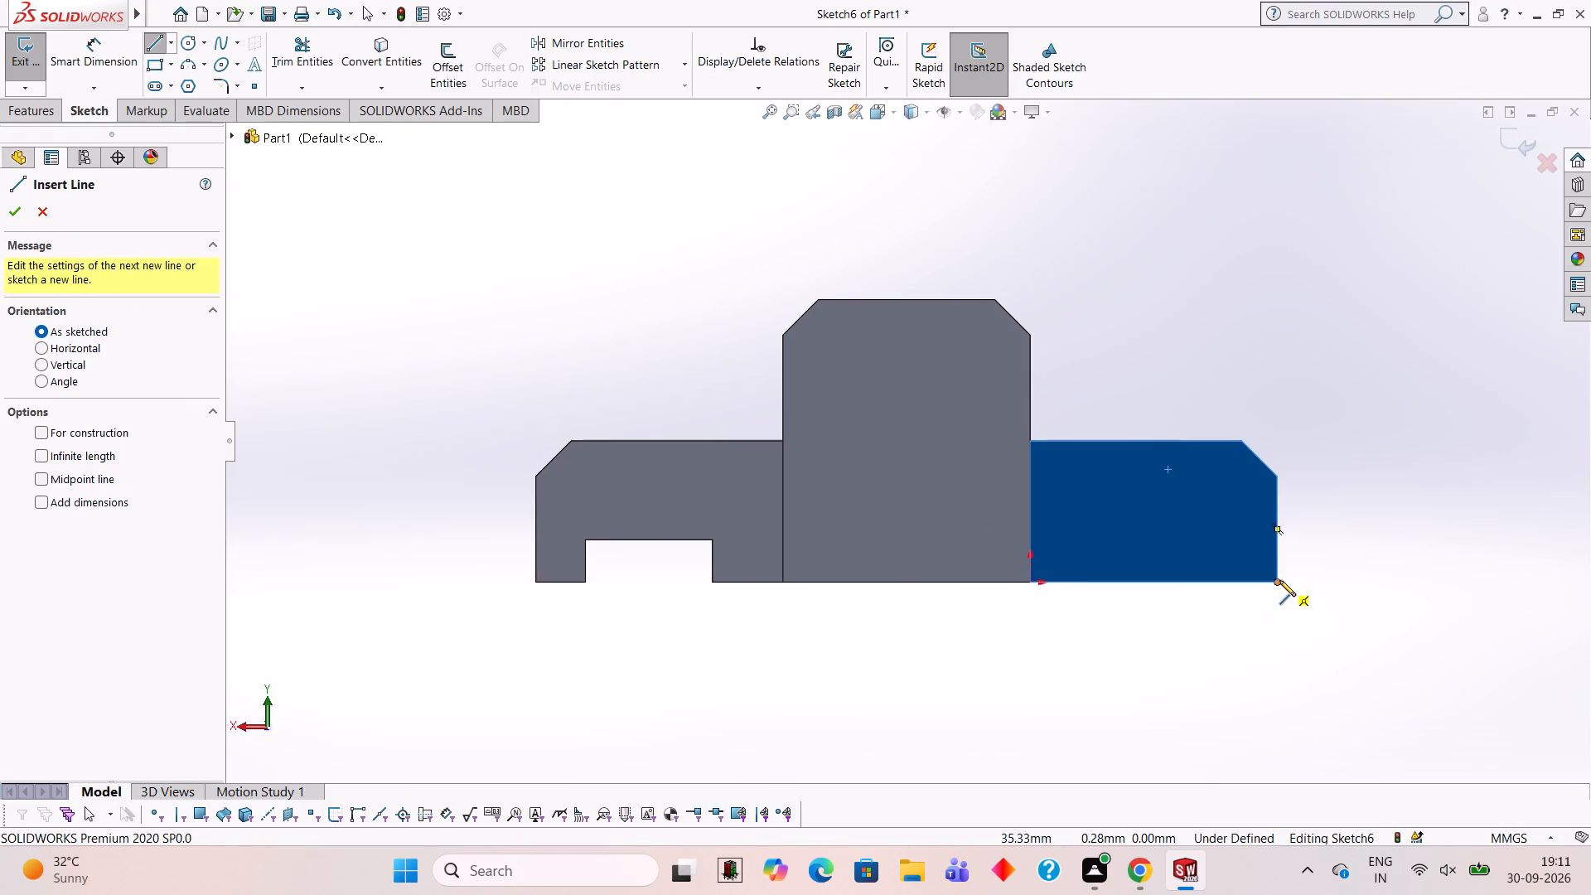
left_click(1277, 580)
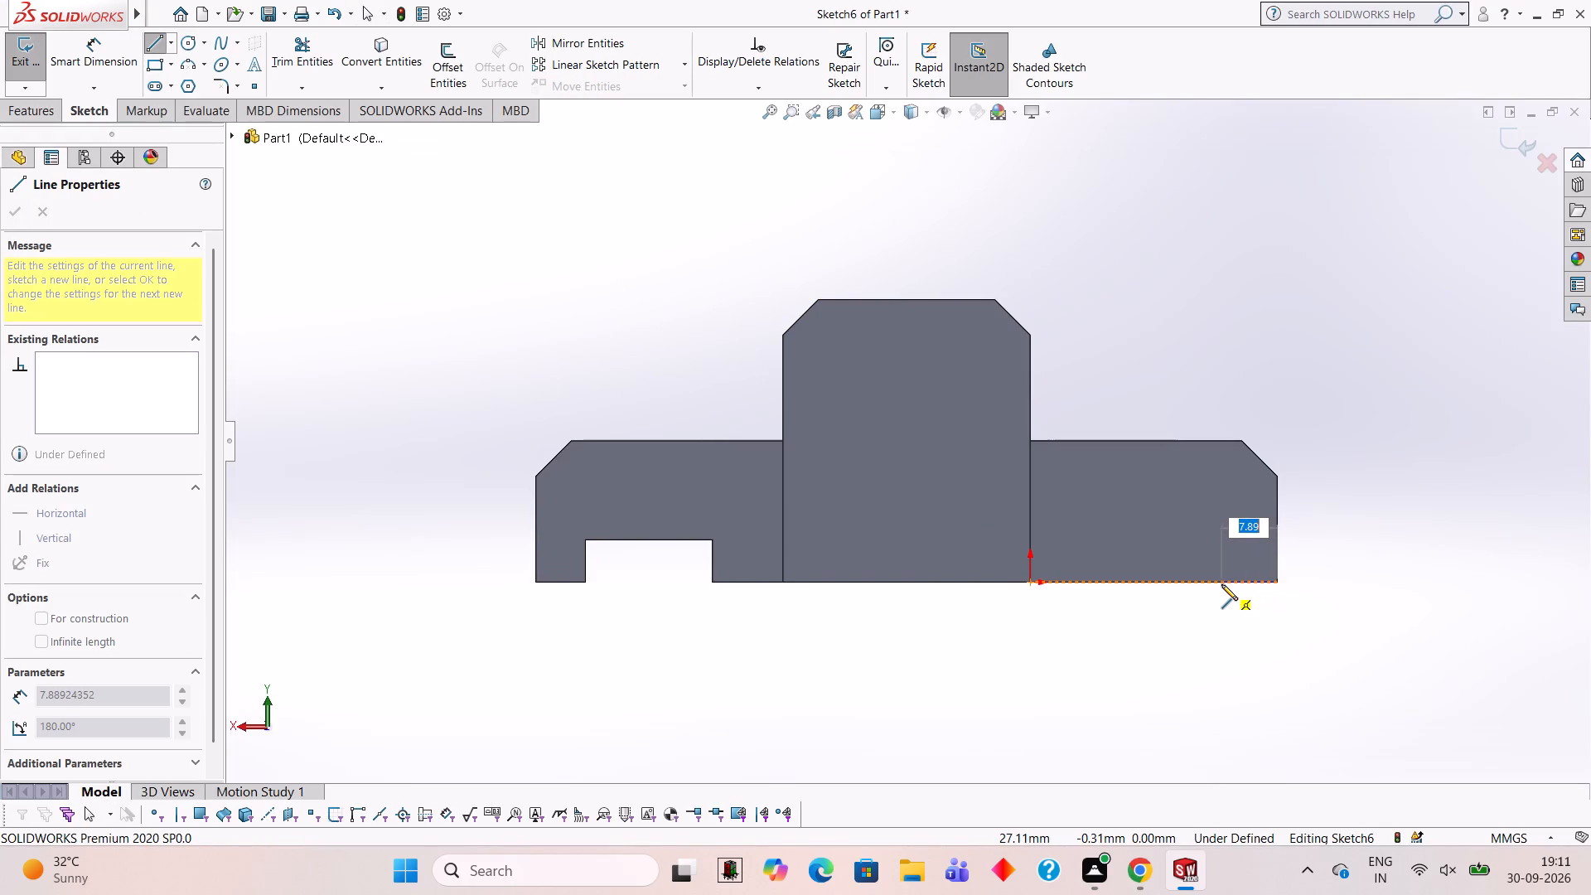
key("7")
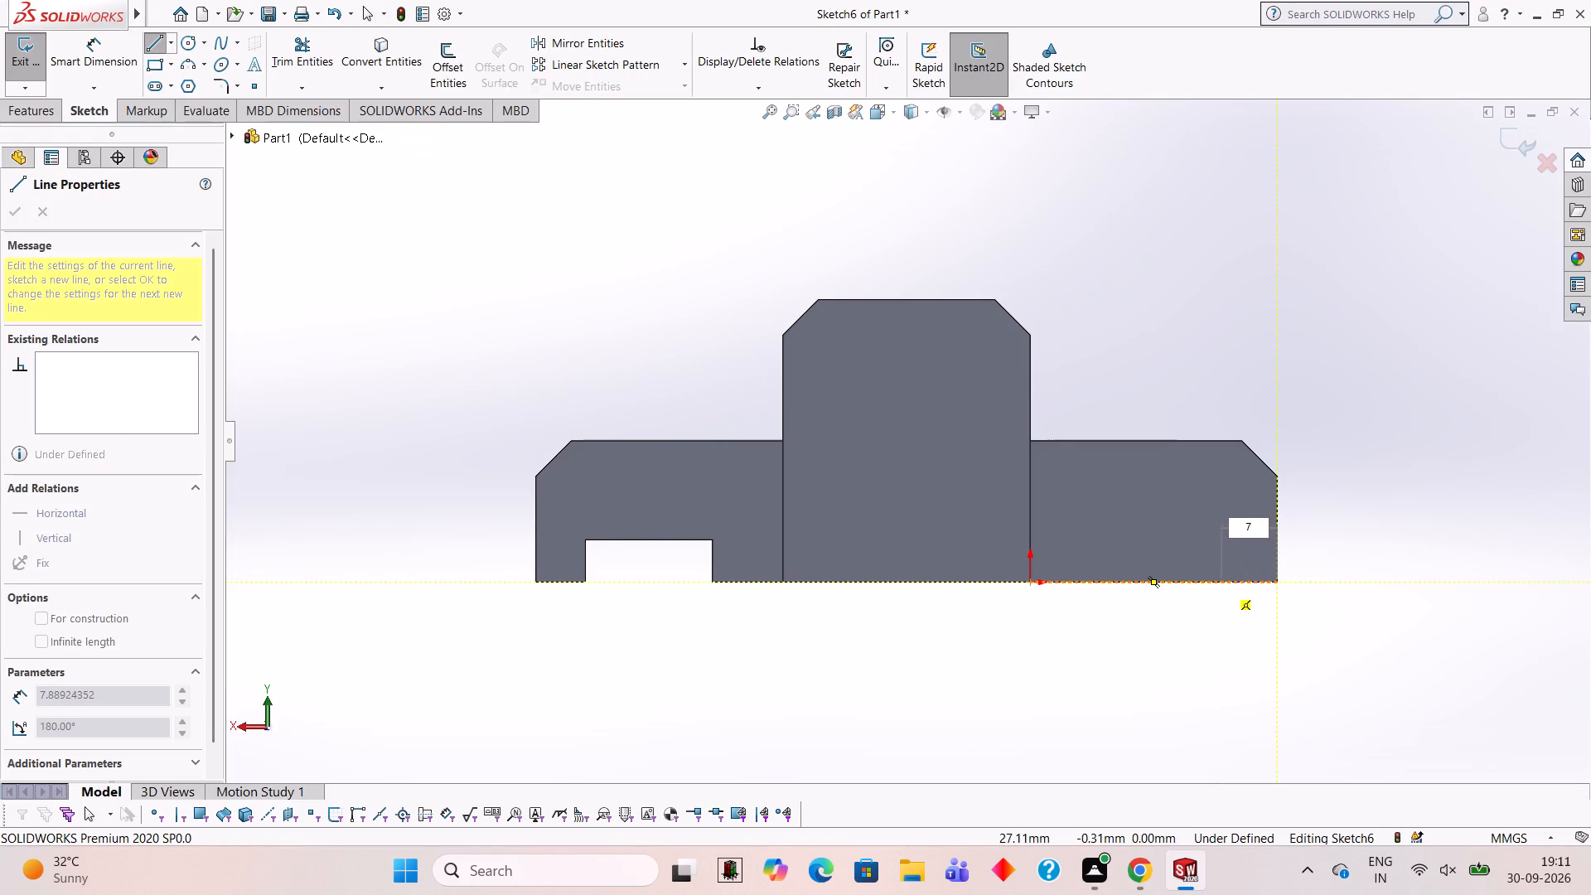
key("Return")
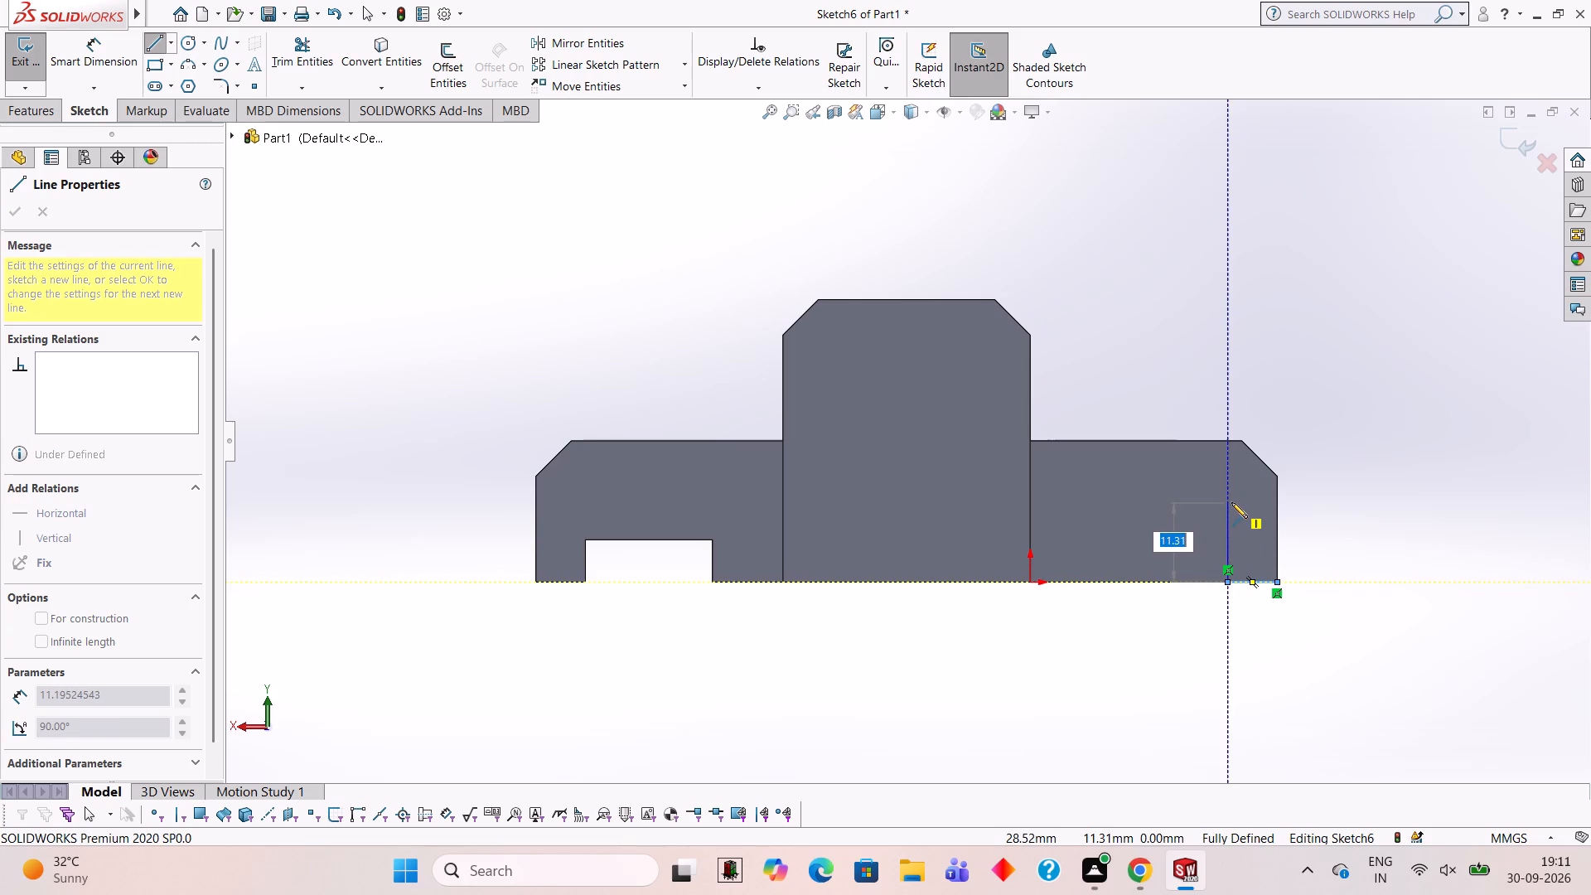
key("6")
key("Return")
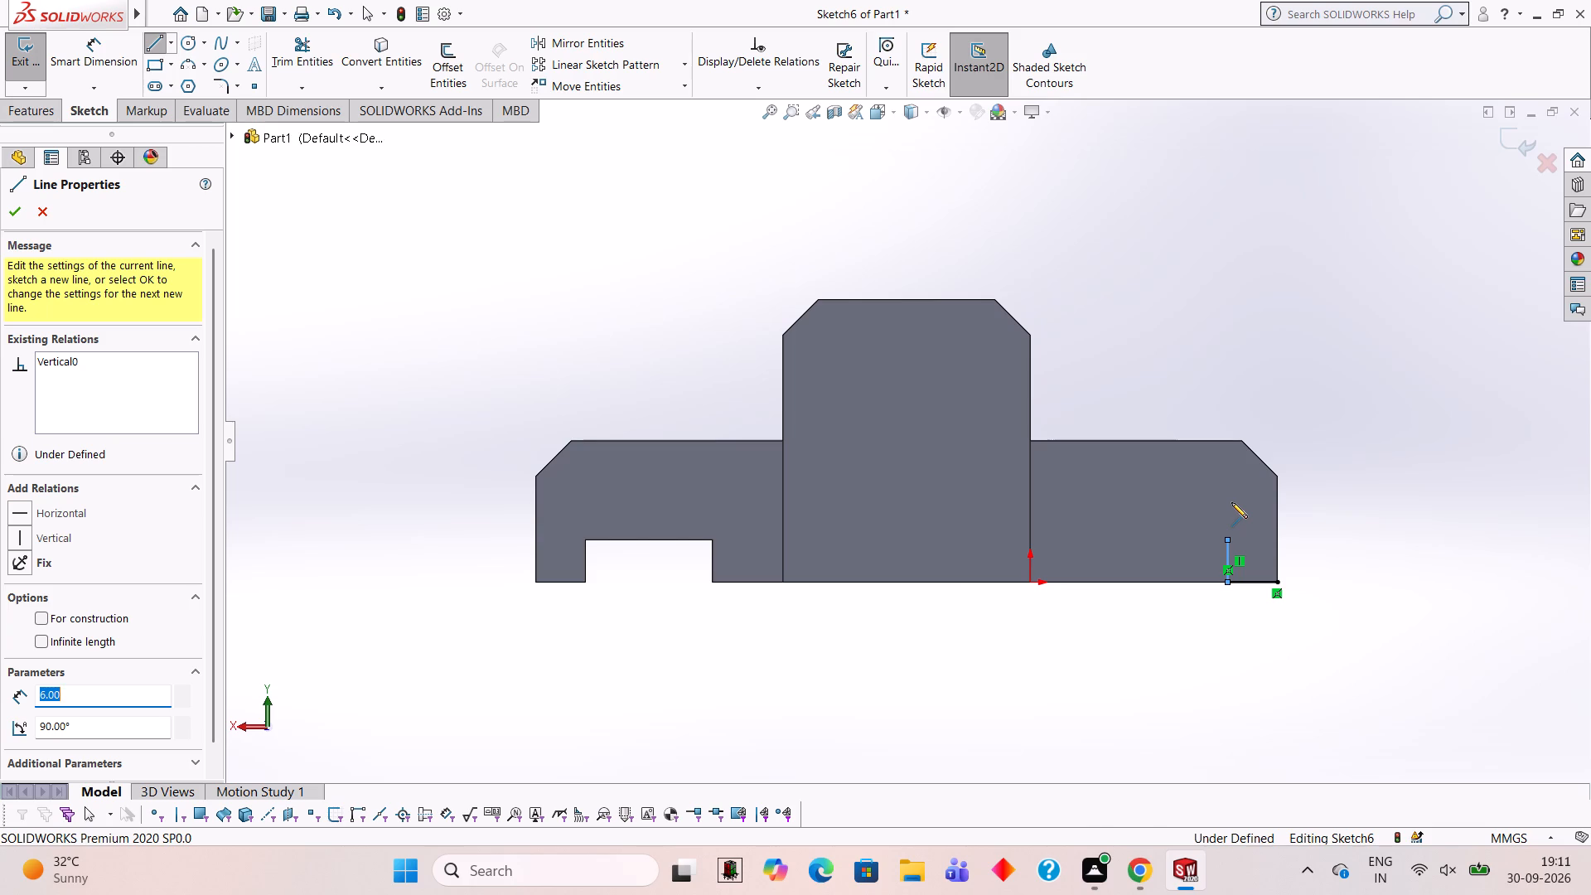
type("18")
key("Return")
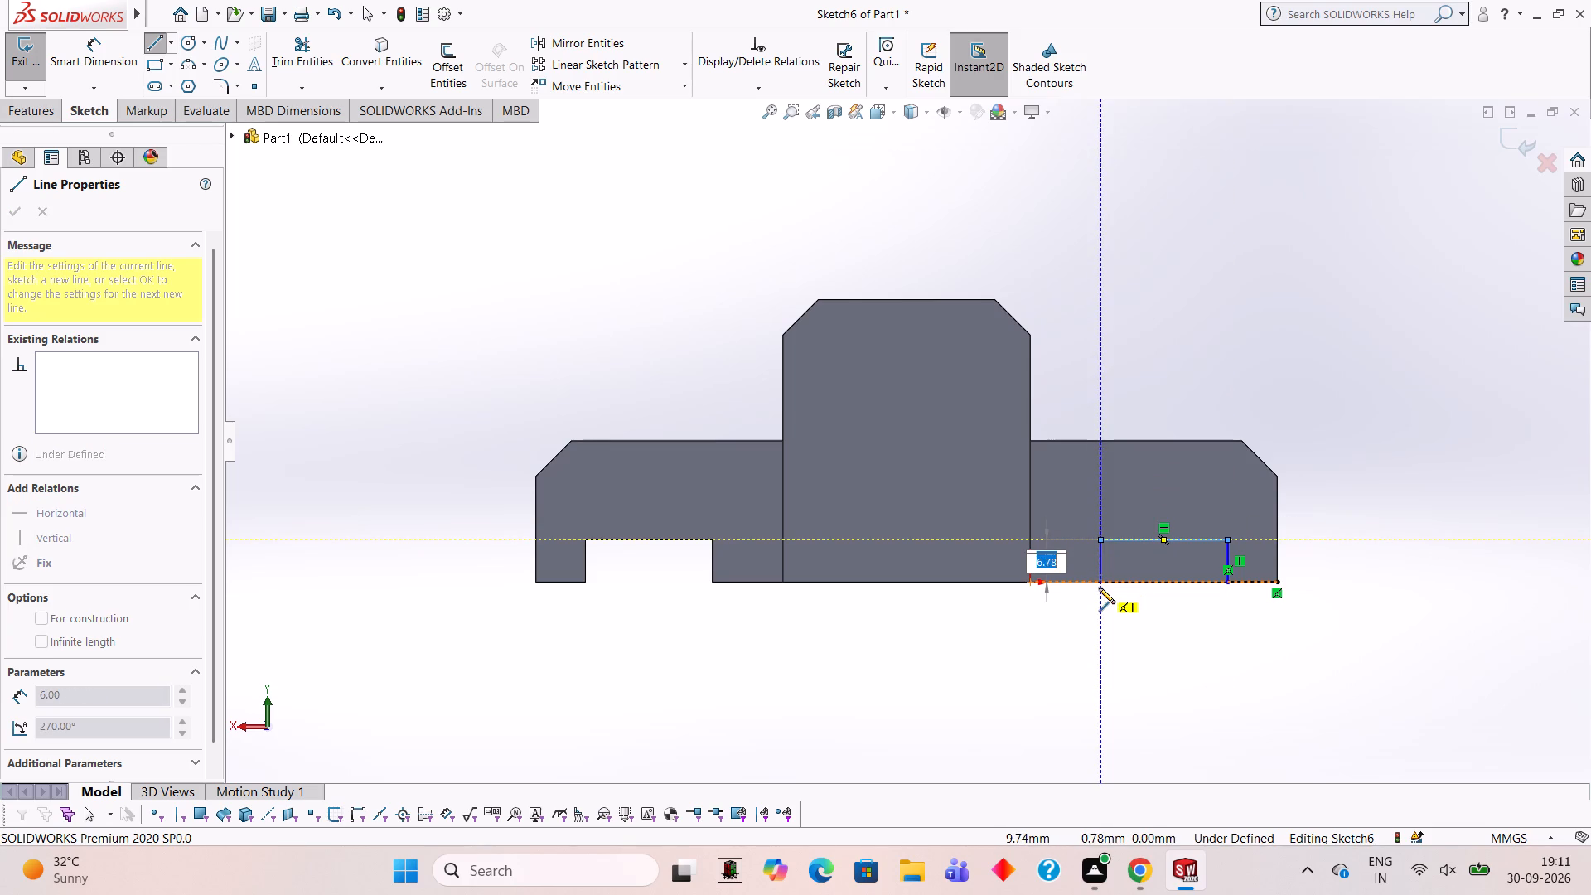
left_click(1100, 580)
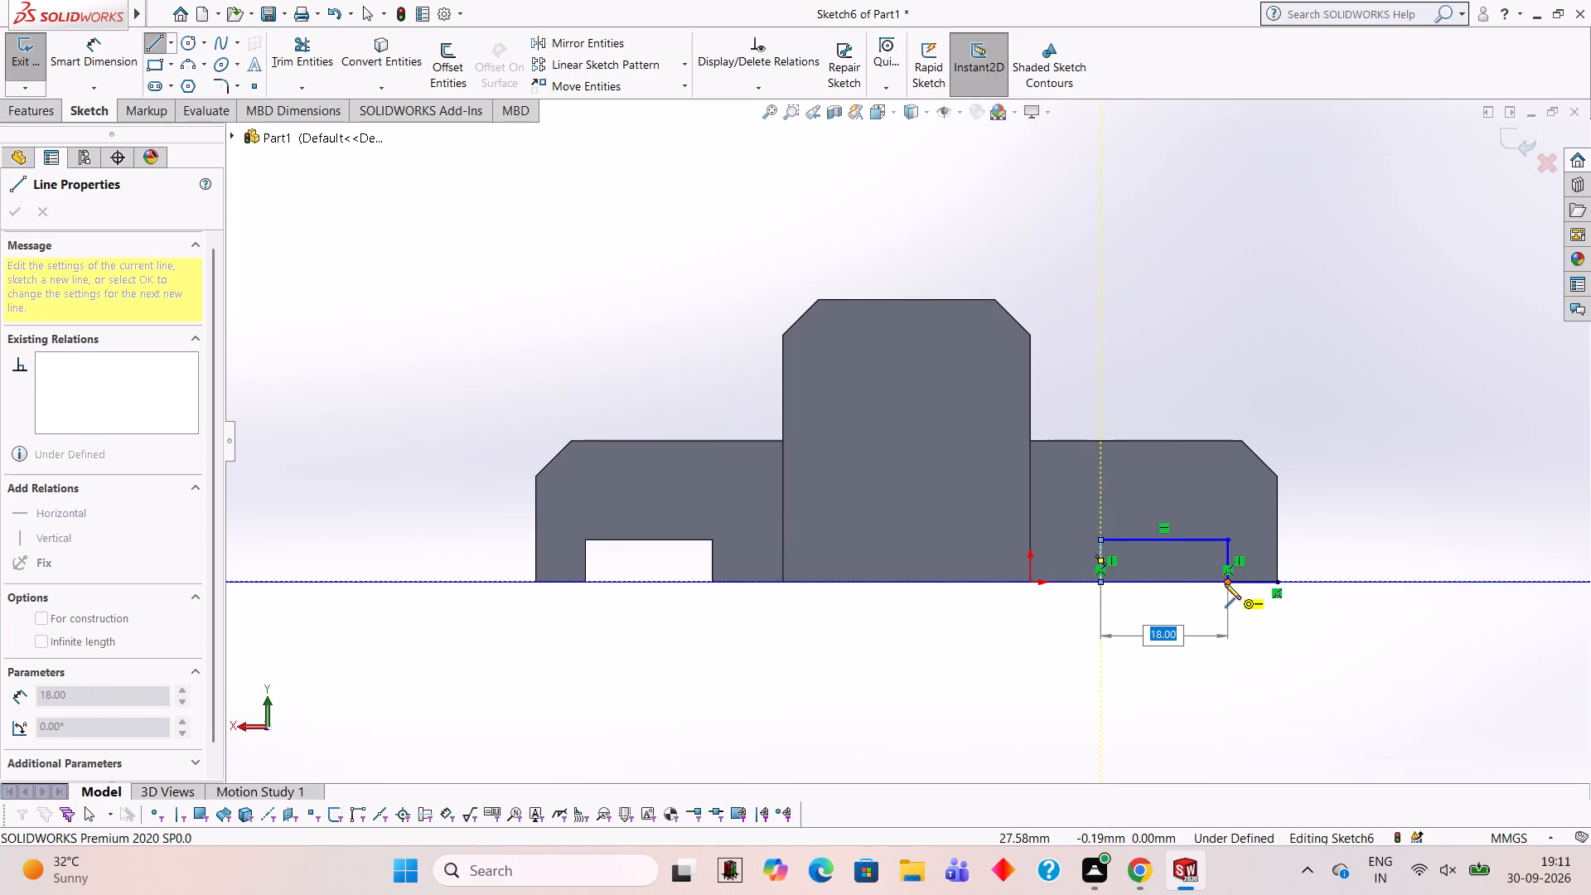
left_click(1226, 582)
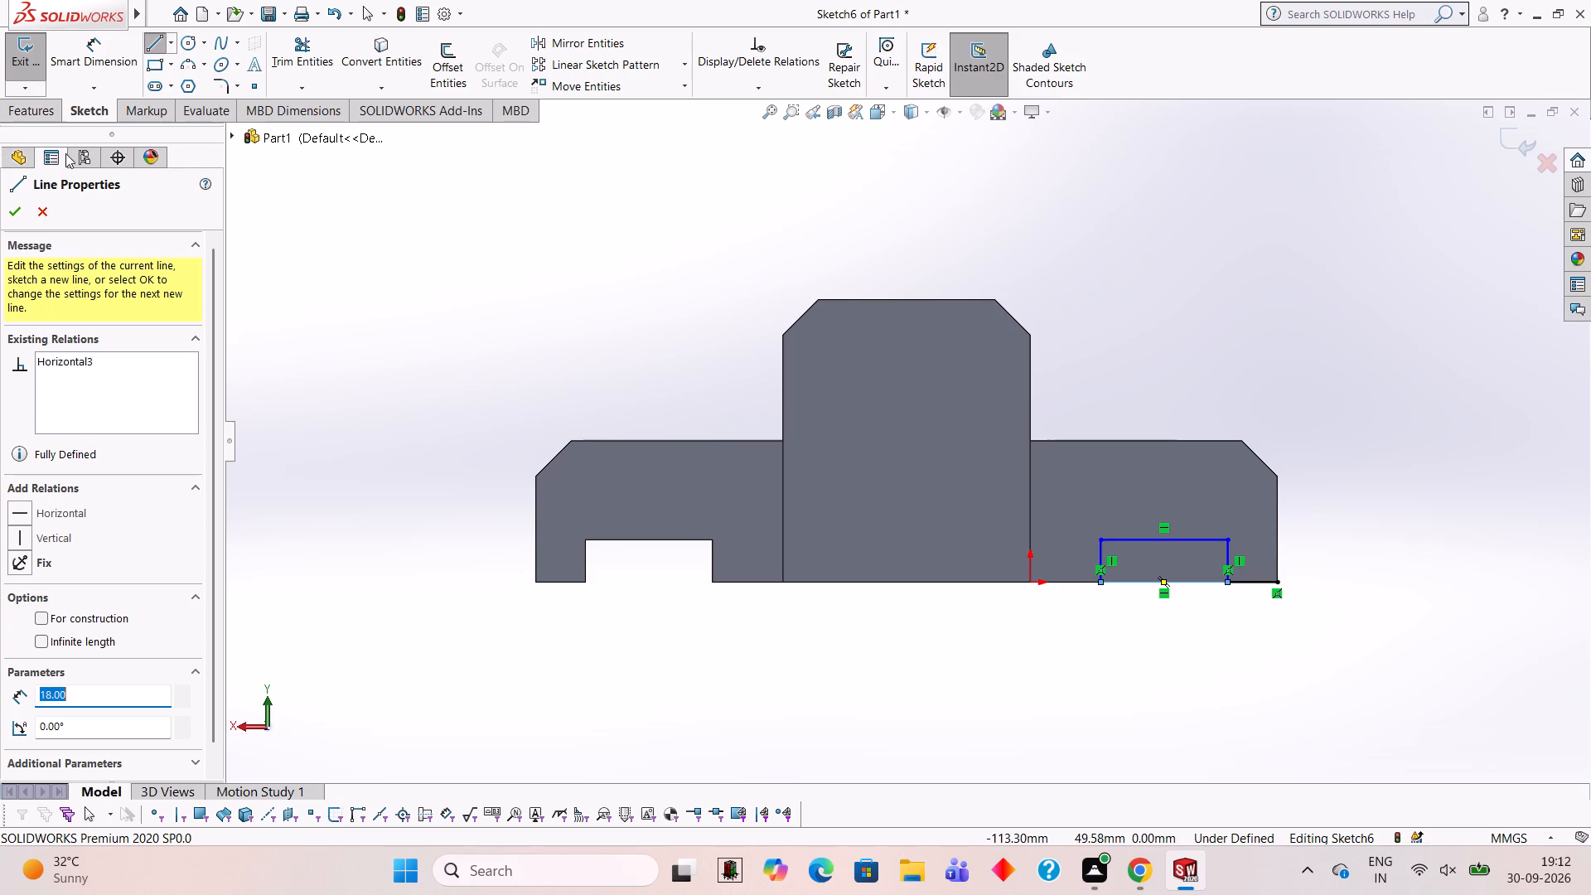
Cut the rectangular region of the sketch 20 mm deep as a blind extruded cut through this extension.
left_click(46, 108)
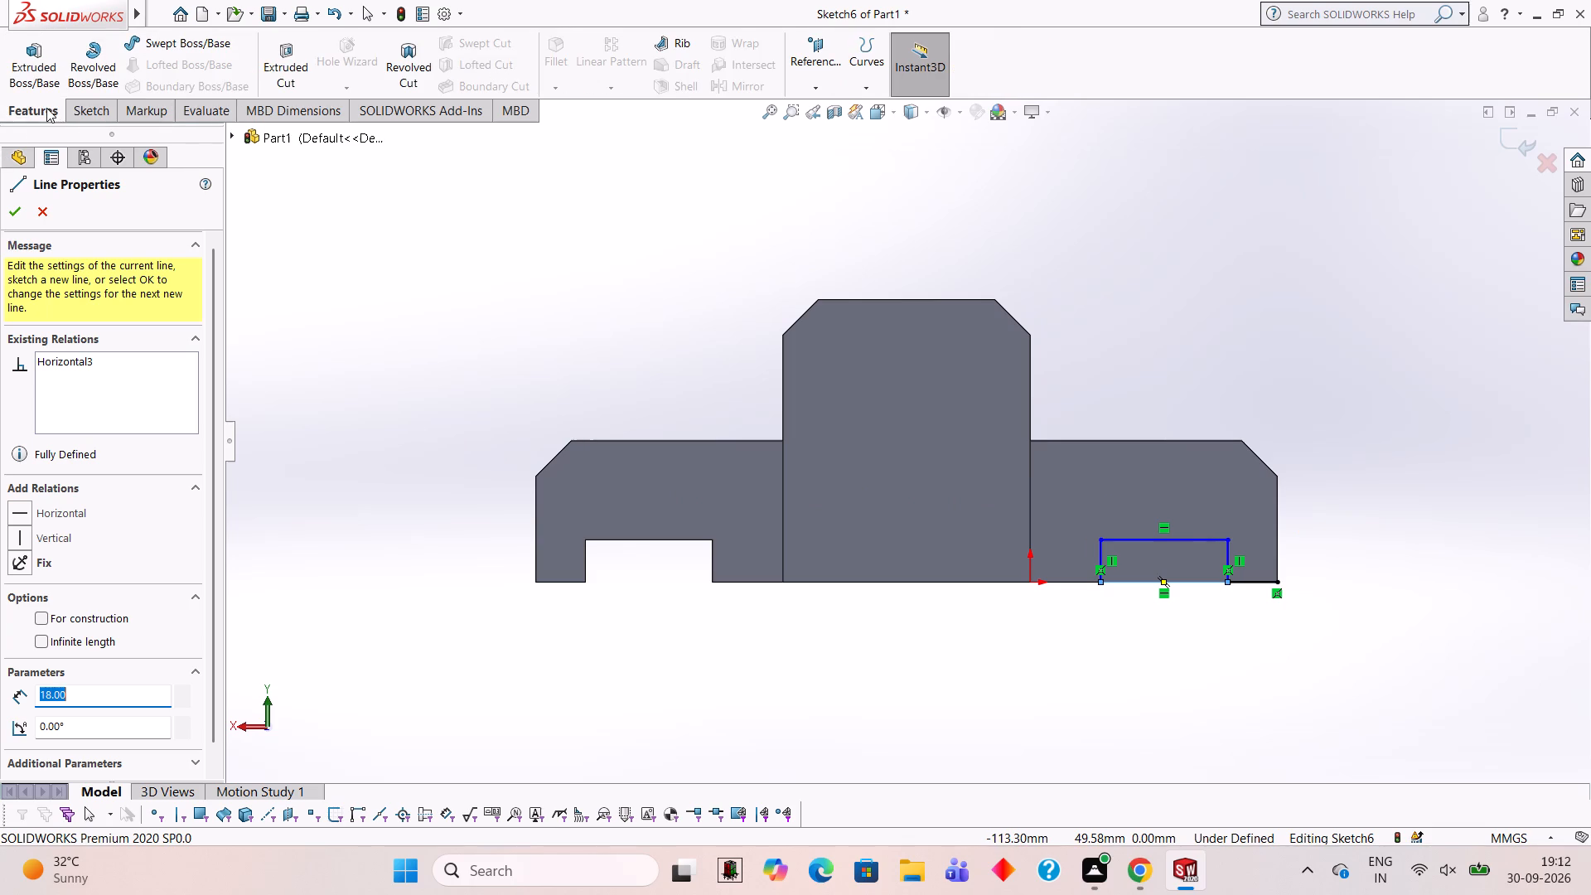
left_click(290, 65)
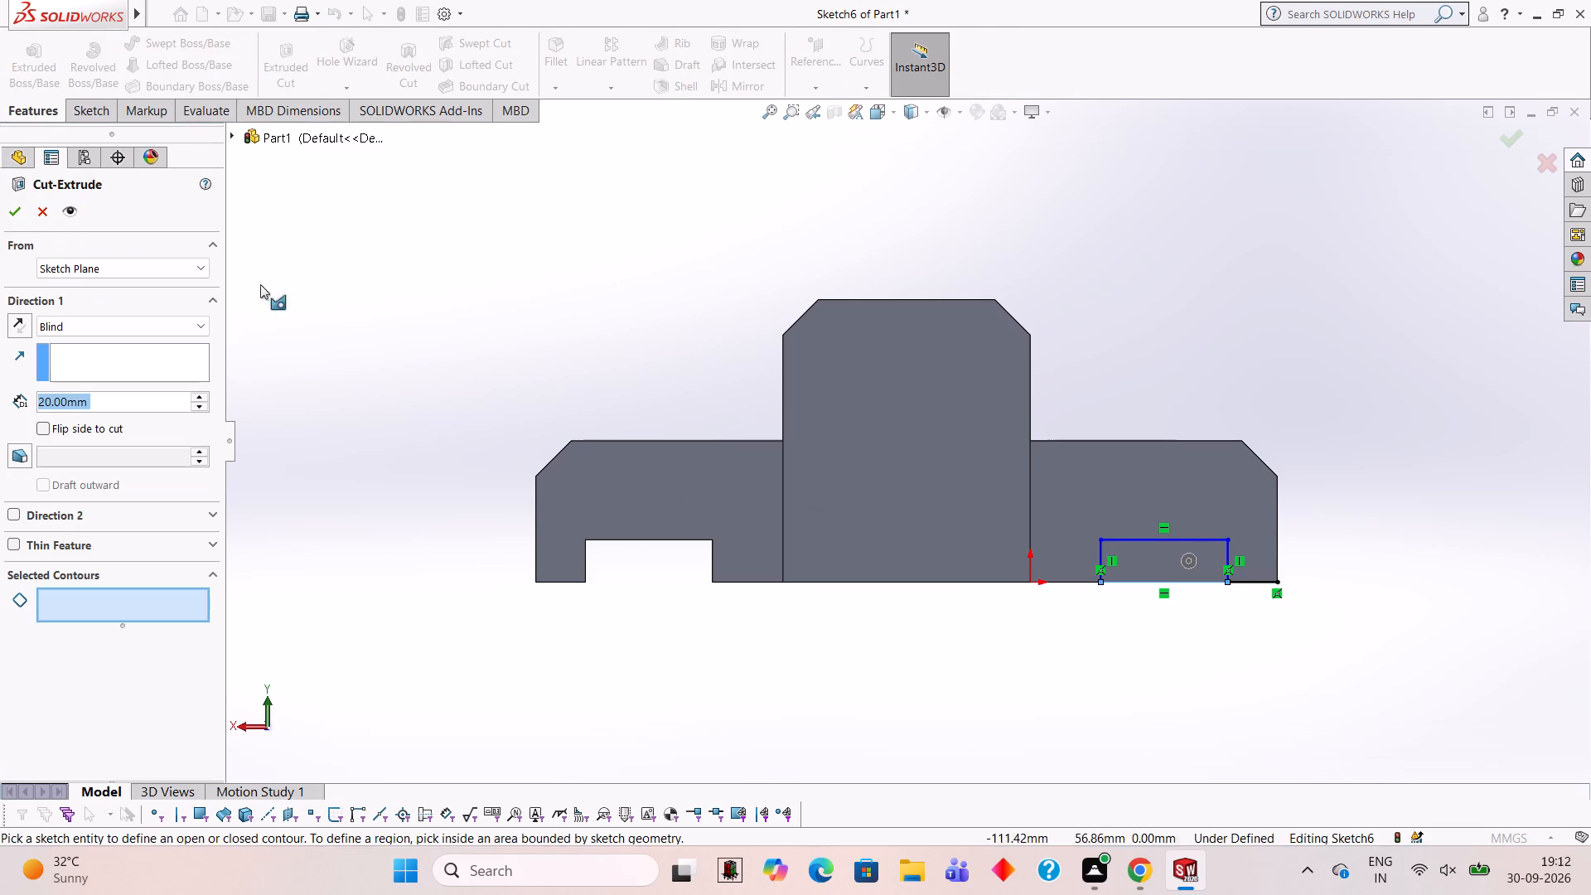
left_click(1165, 552)
left_click(13, 214)
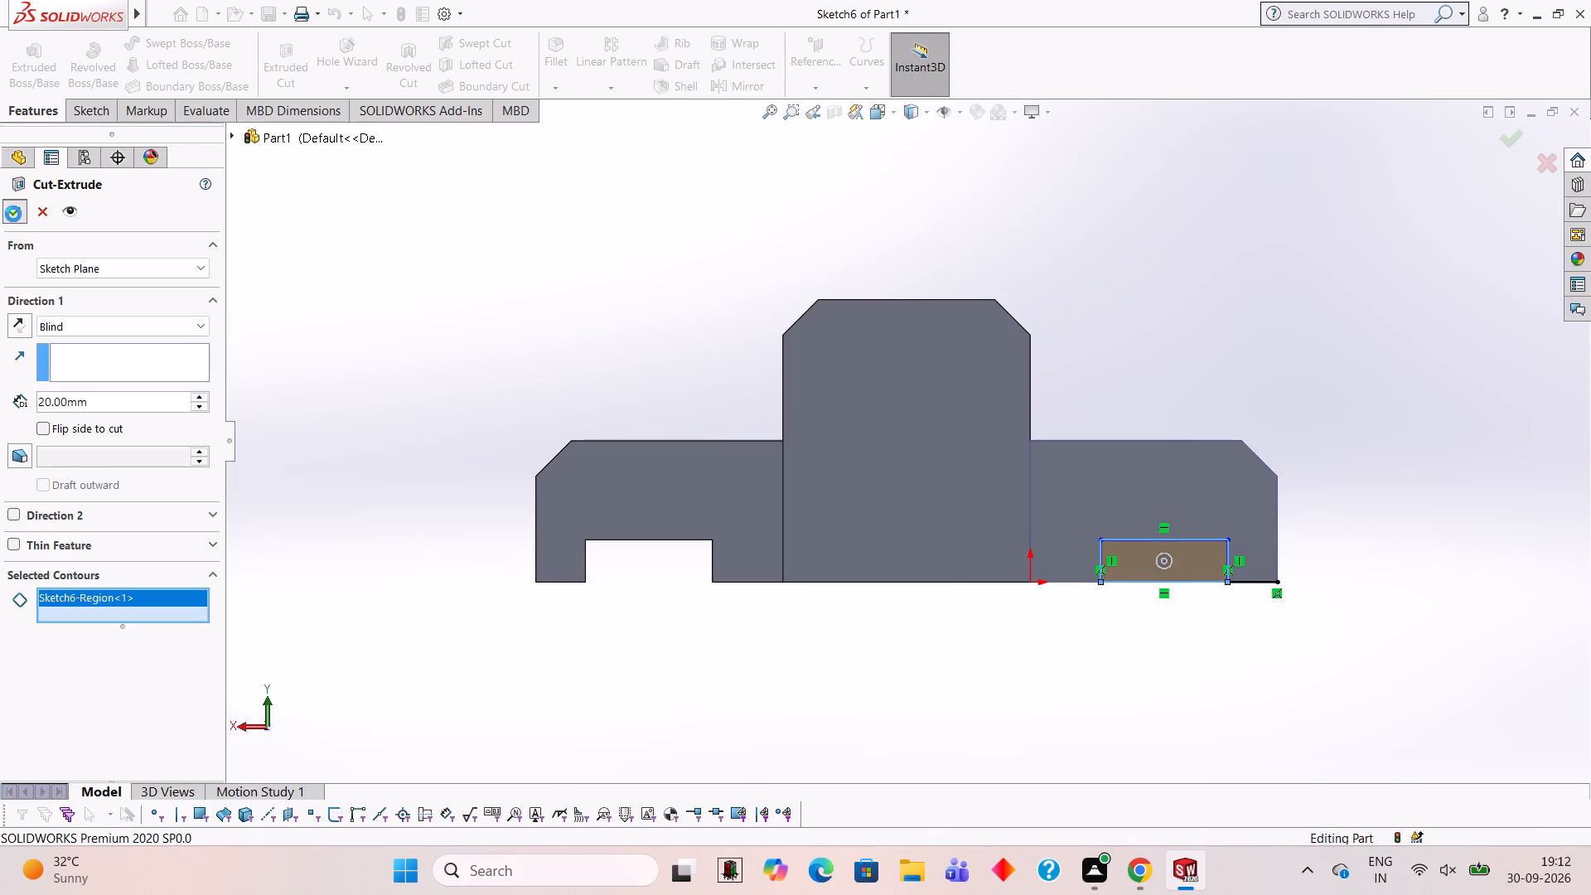
Start a sketch on the flat top face of the side extension farther from the origin, viewed square to that face.
left_click(562, 282)
middle_click_drag(608, 337, 660, 477)
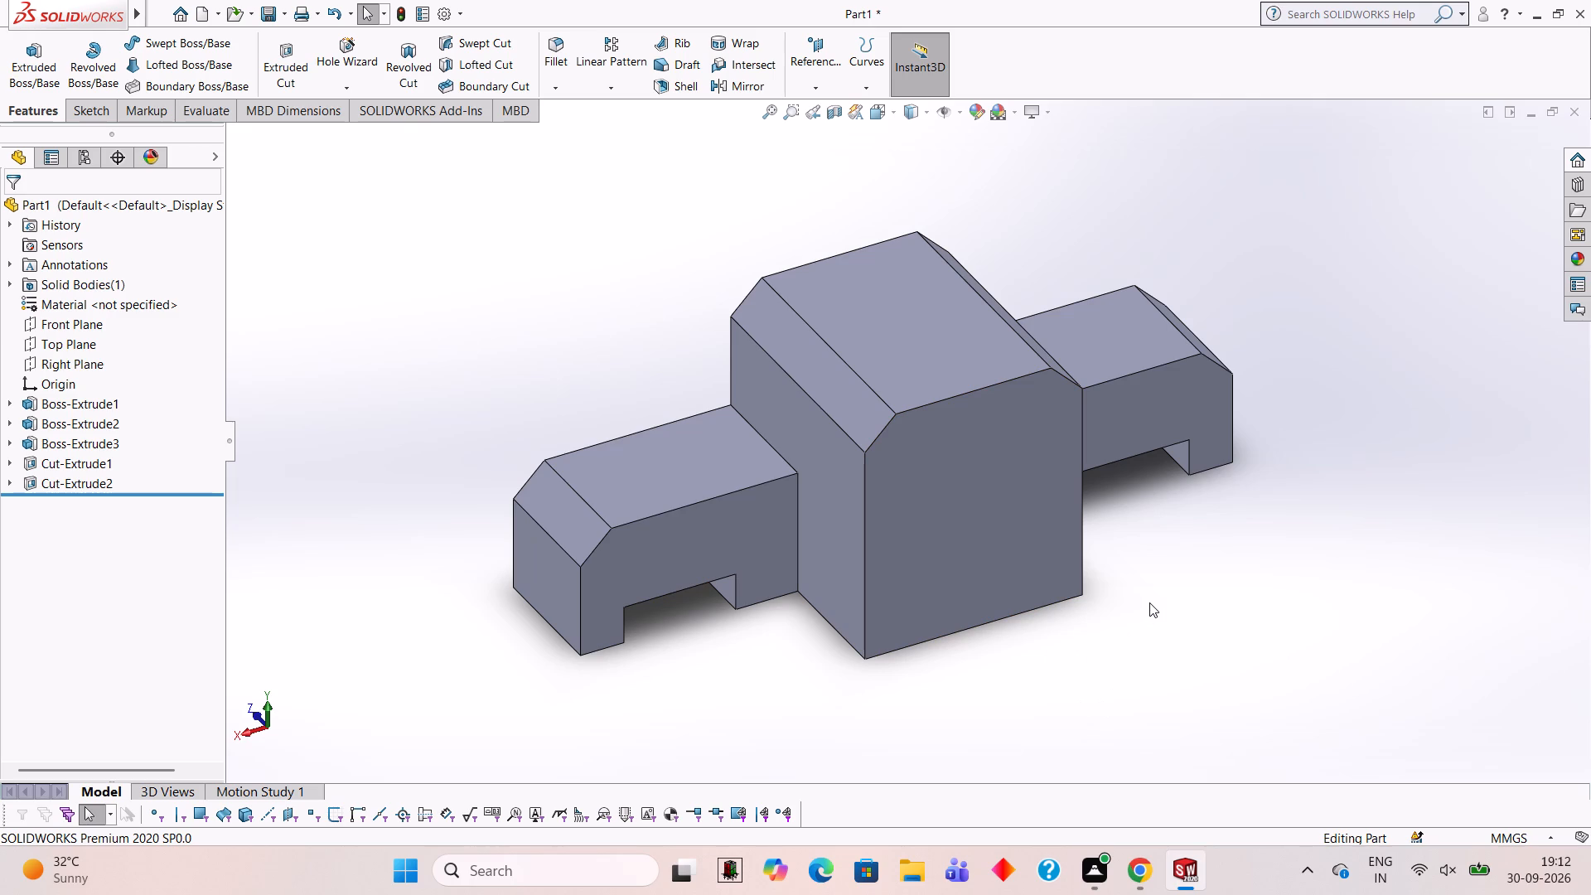
middle_click_drag(1248, 512, 1255, 713)
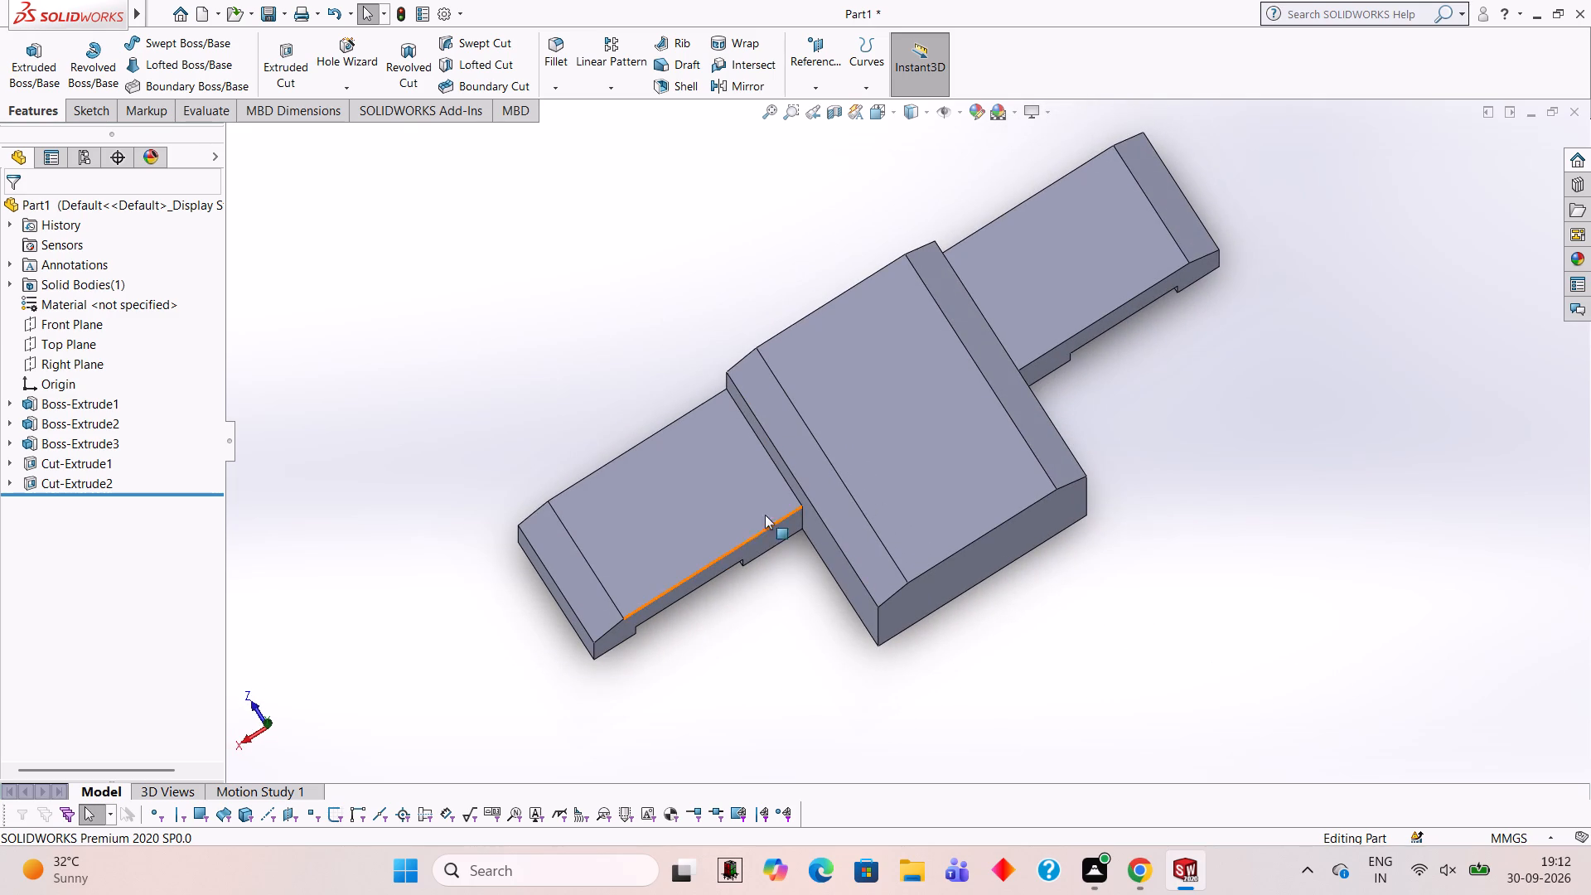
left_click(695, 495)
left_click(772, 445)
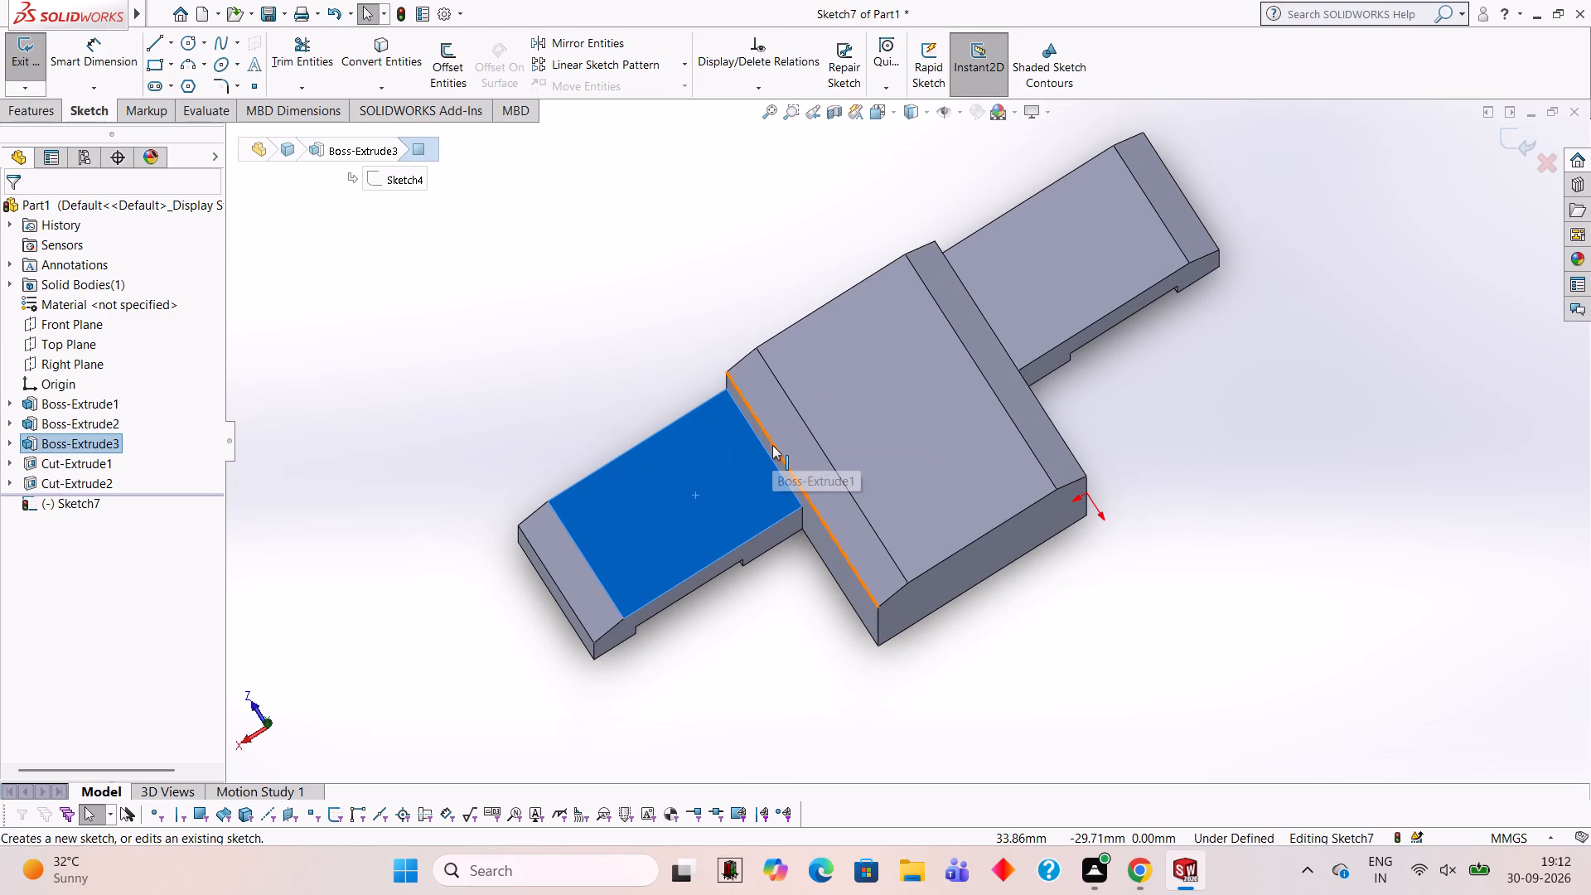
key("ctrl+8")
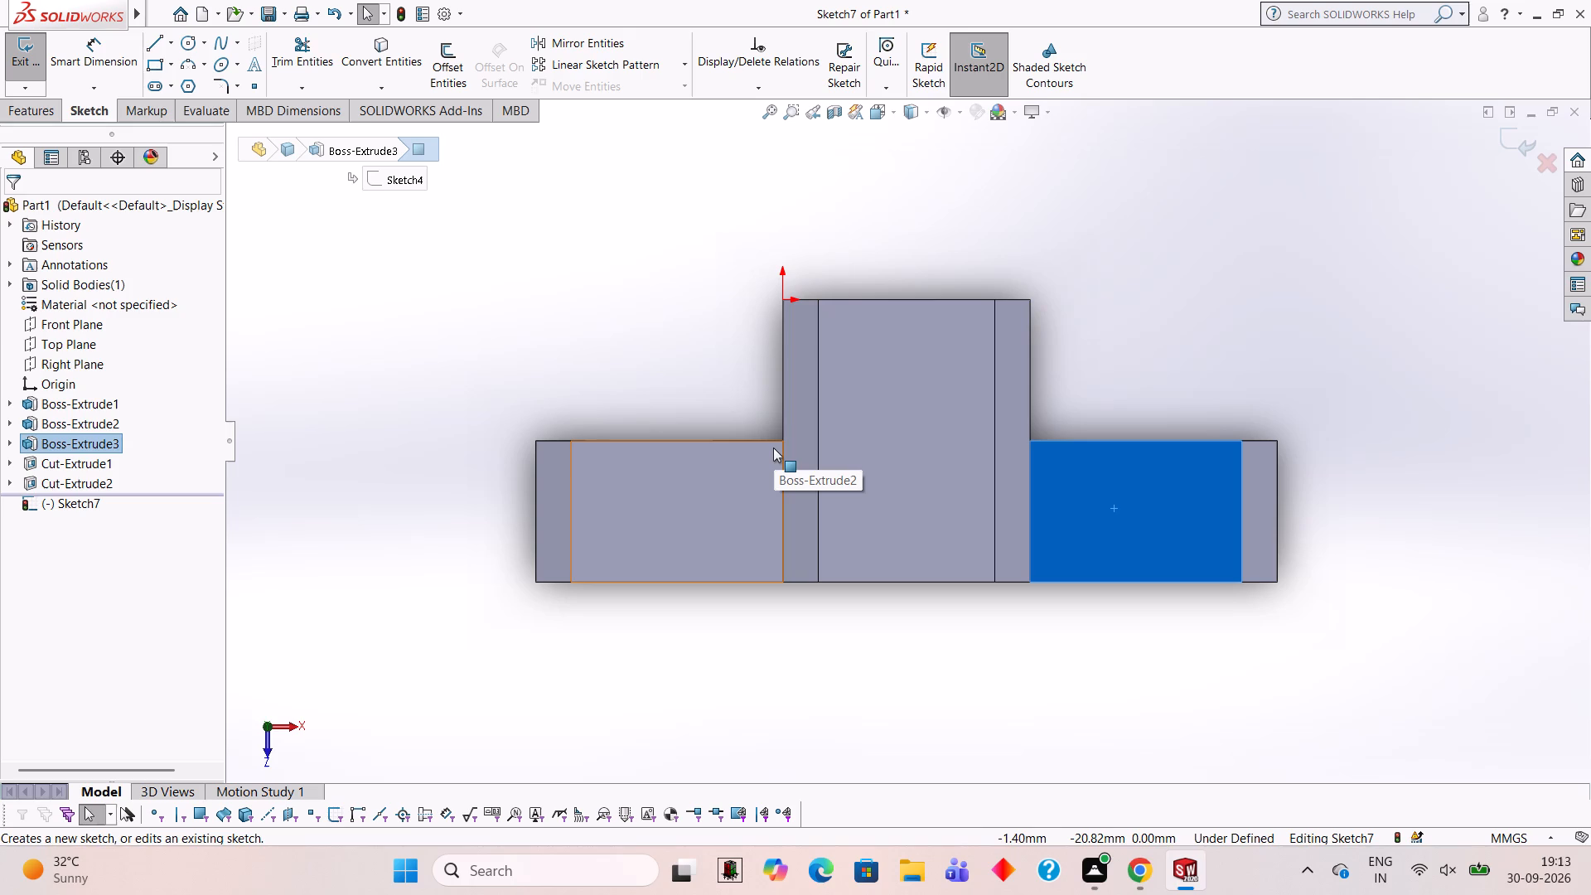
Draw a 7 mm diameter circle near the middle of the extension's top face, centred at about X 50.8, Y -30.7 mm.
left_click(189, 47)
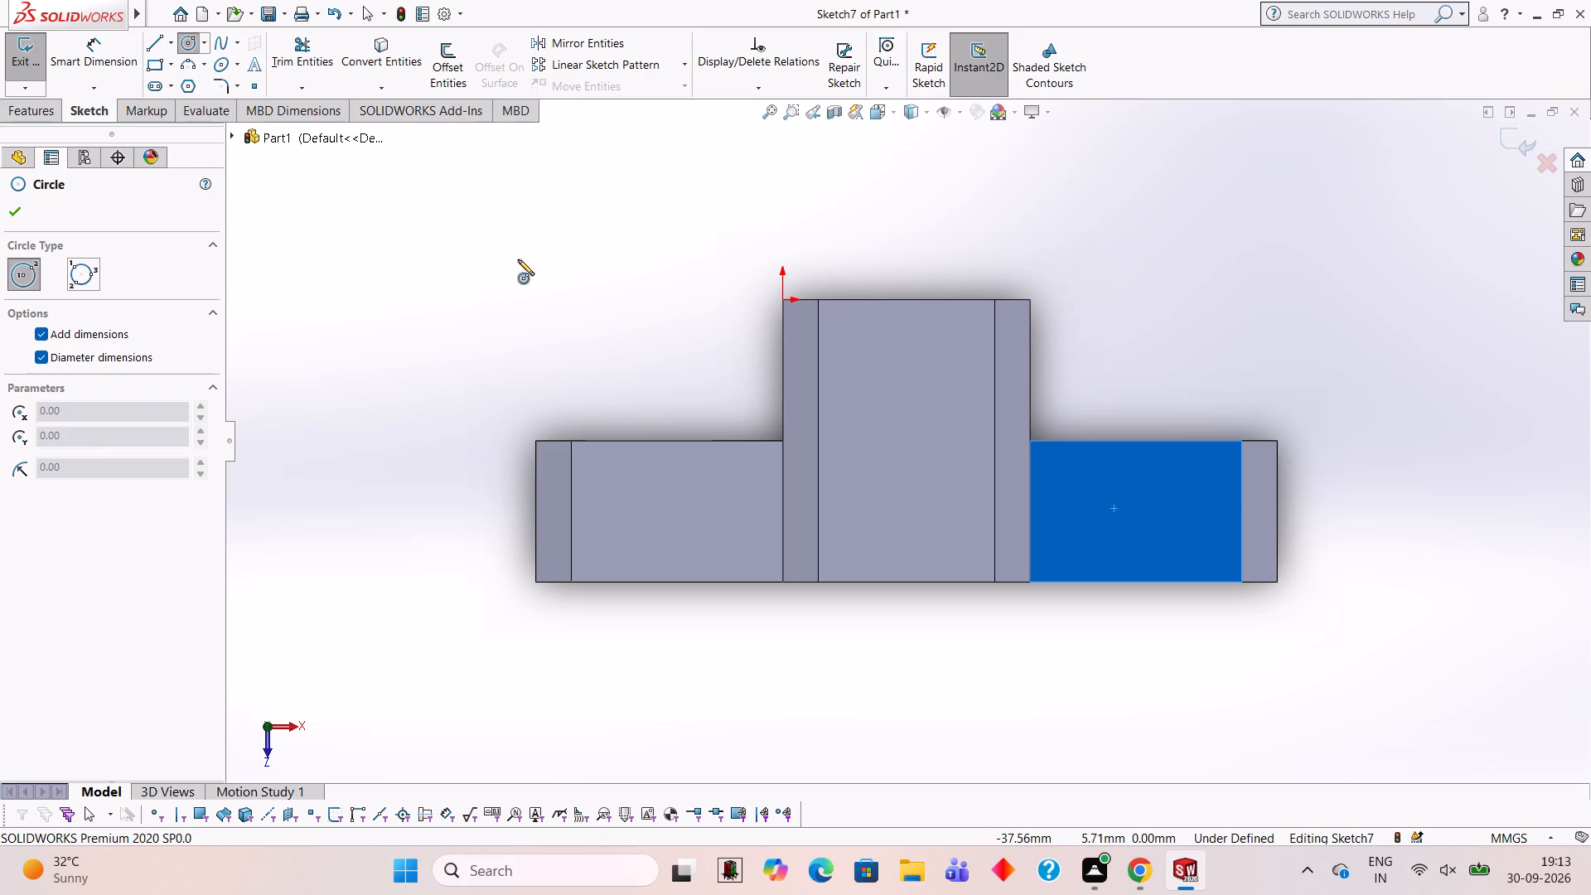
left_click(1142, 516)
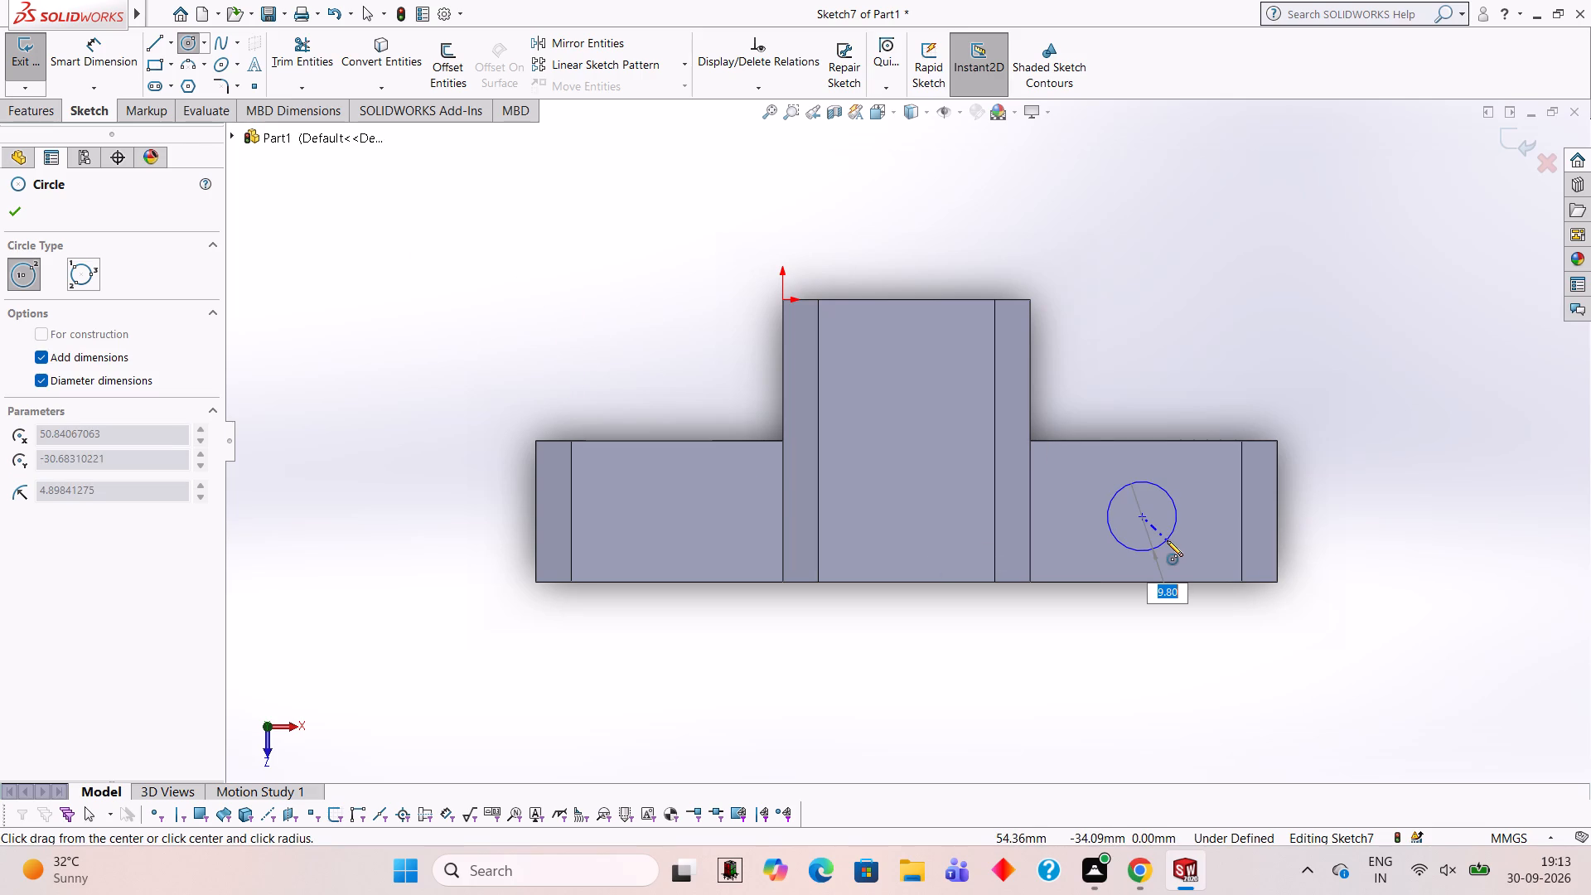
key("7")
key("Return")
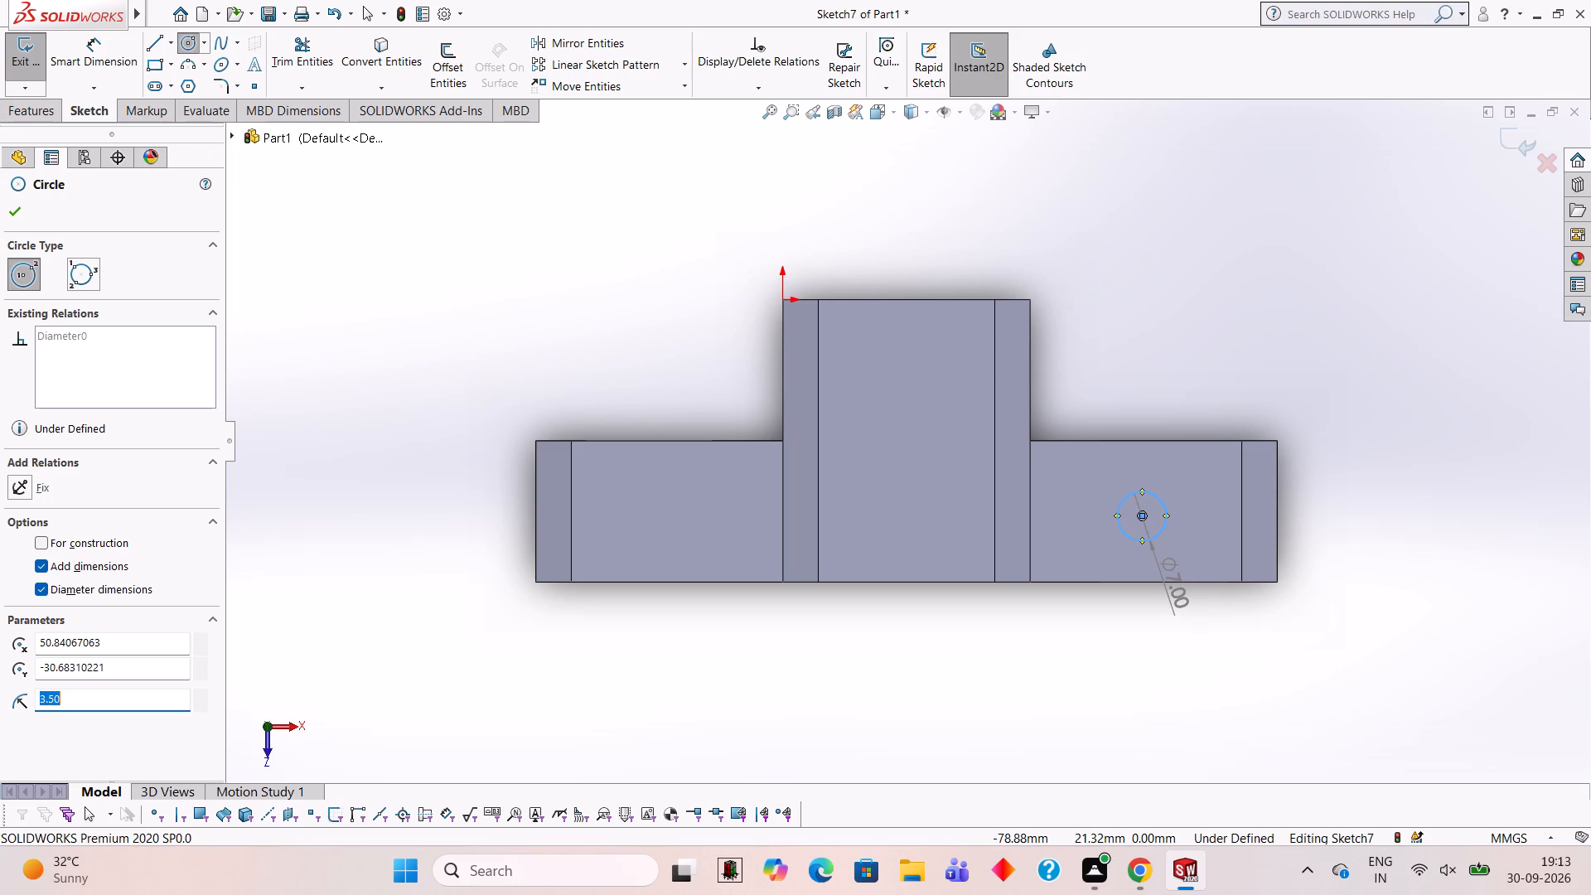
Cut the circle 10 mm deep into the extension as a blind extruded cut.
left_click(48, 105)
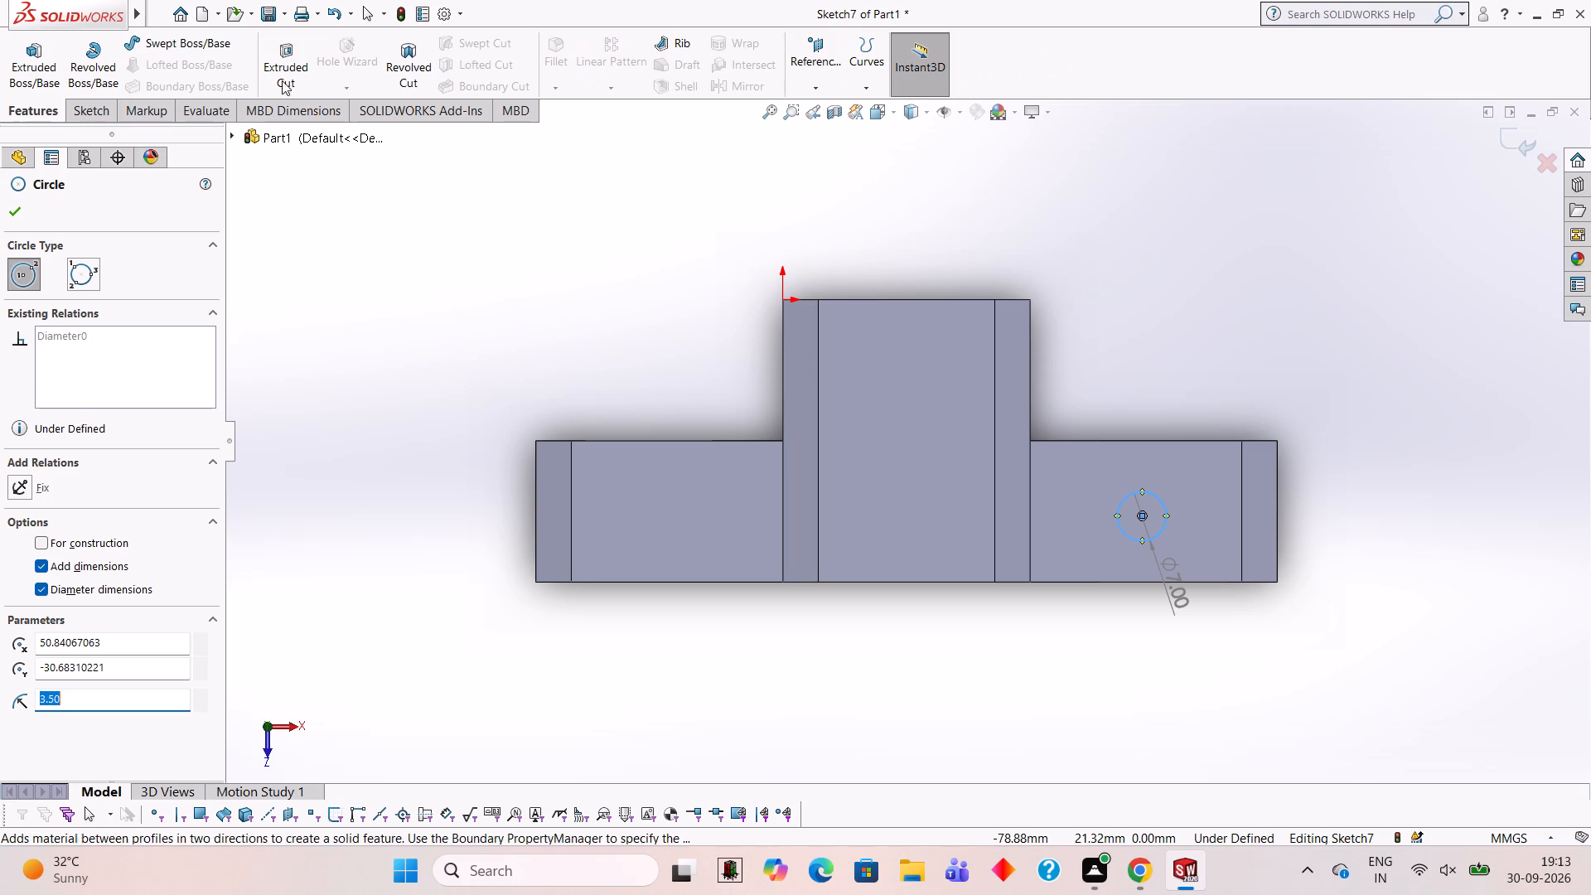
left_click(288, 68)
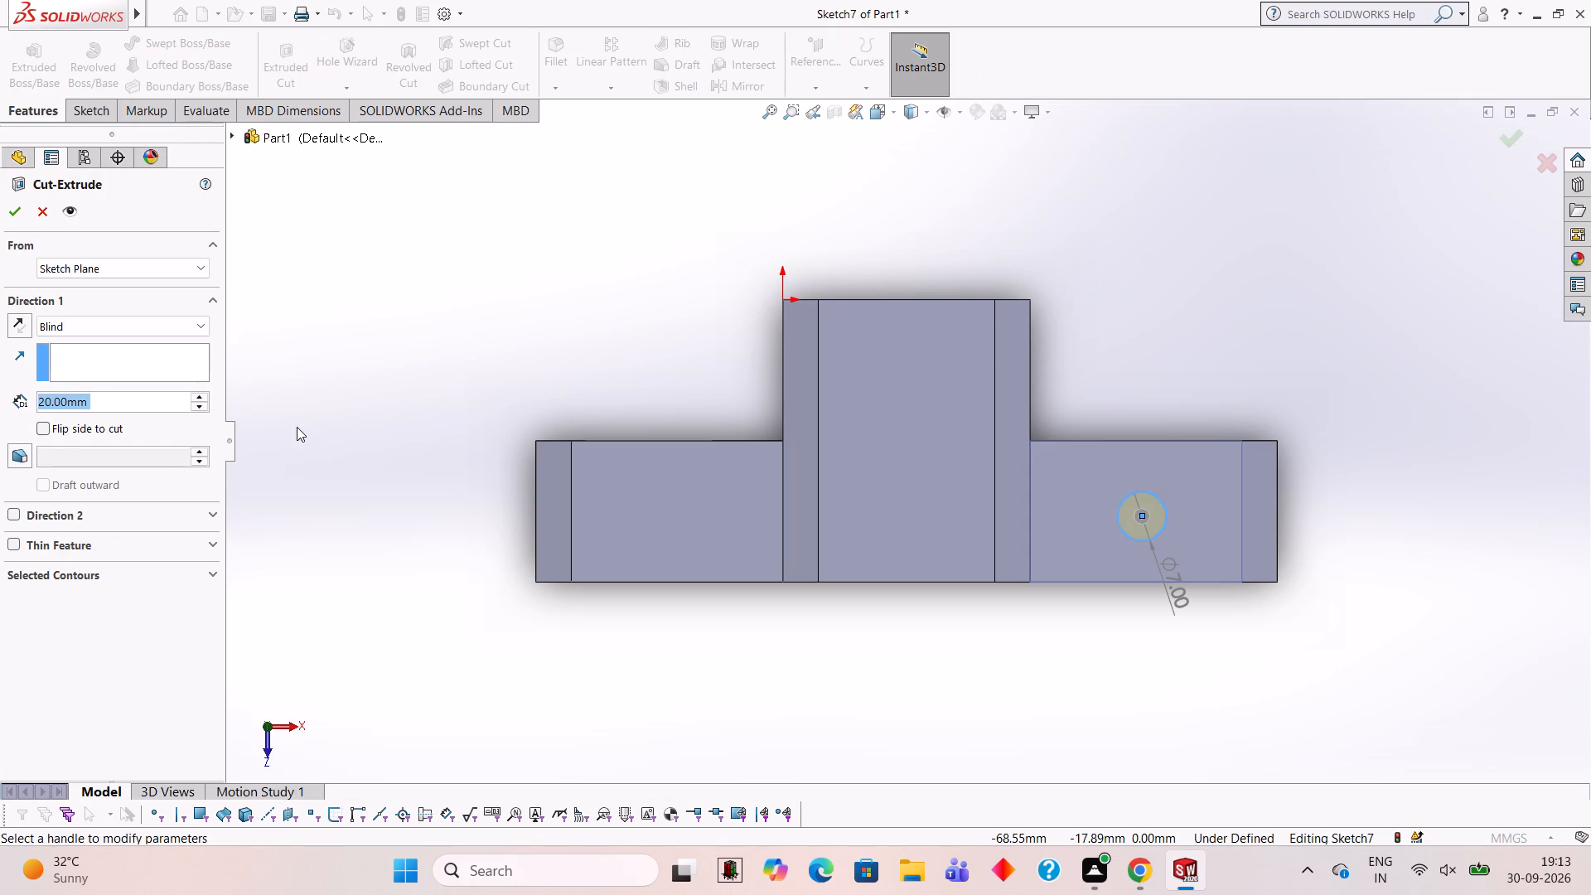
type("10")
key("Return")
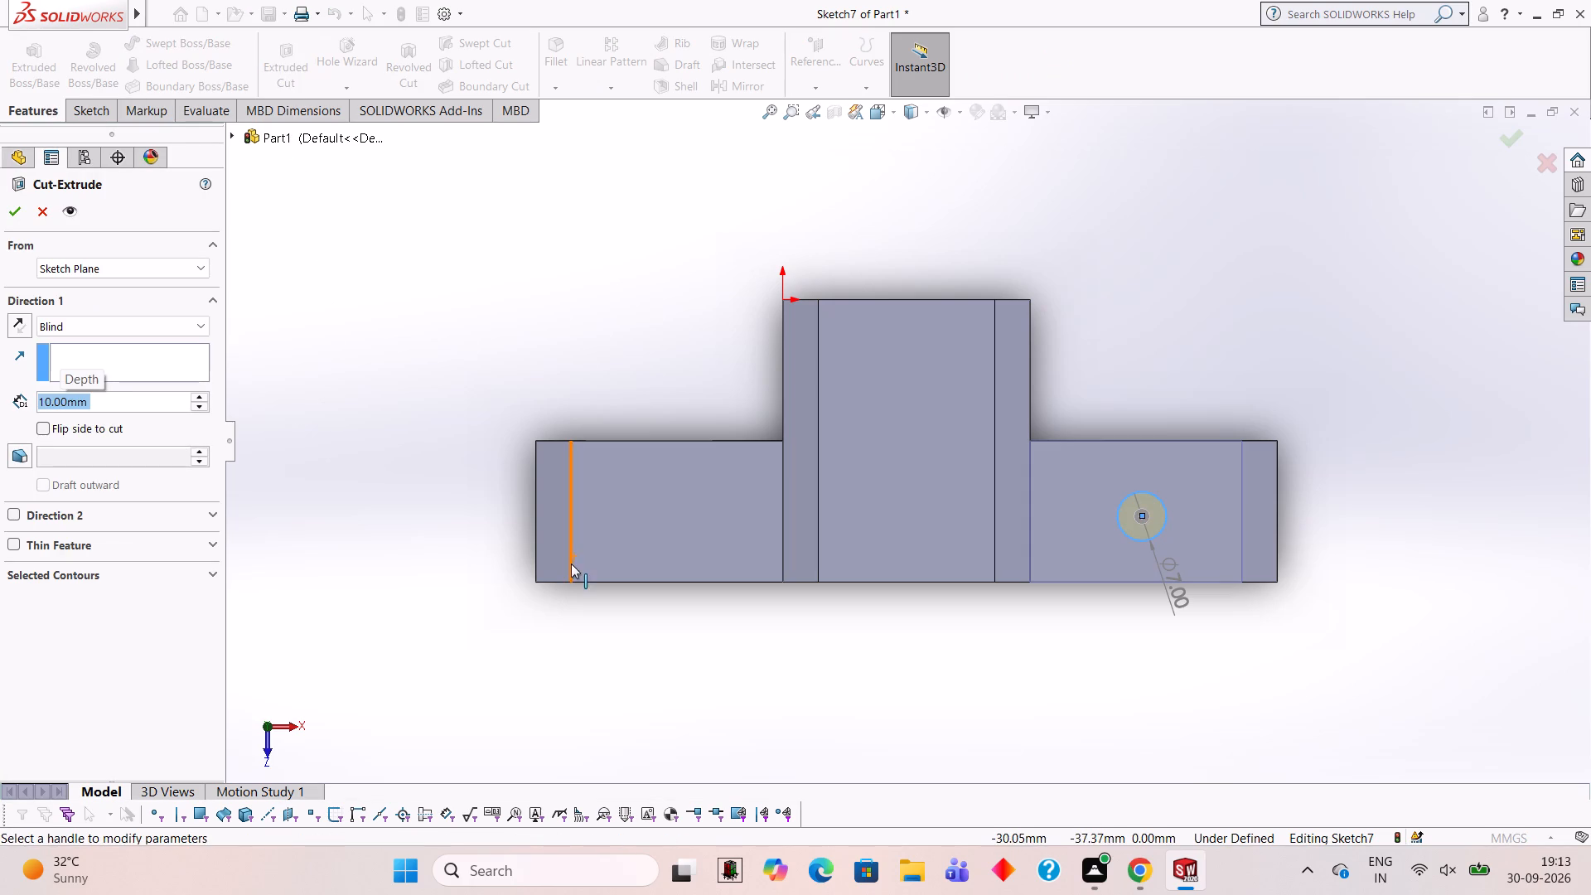
left_click(24, 208)
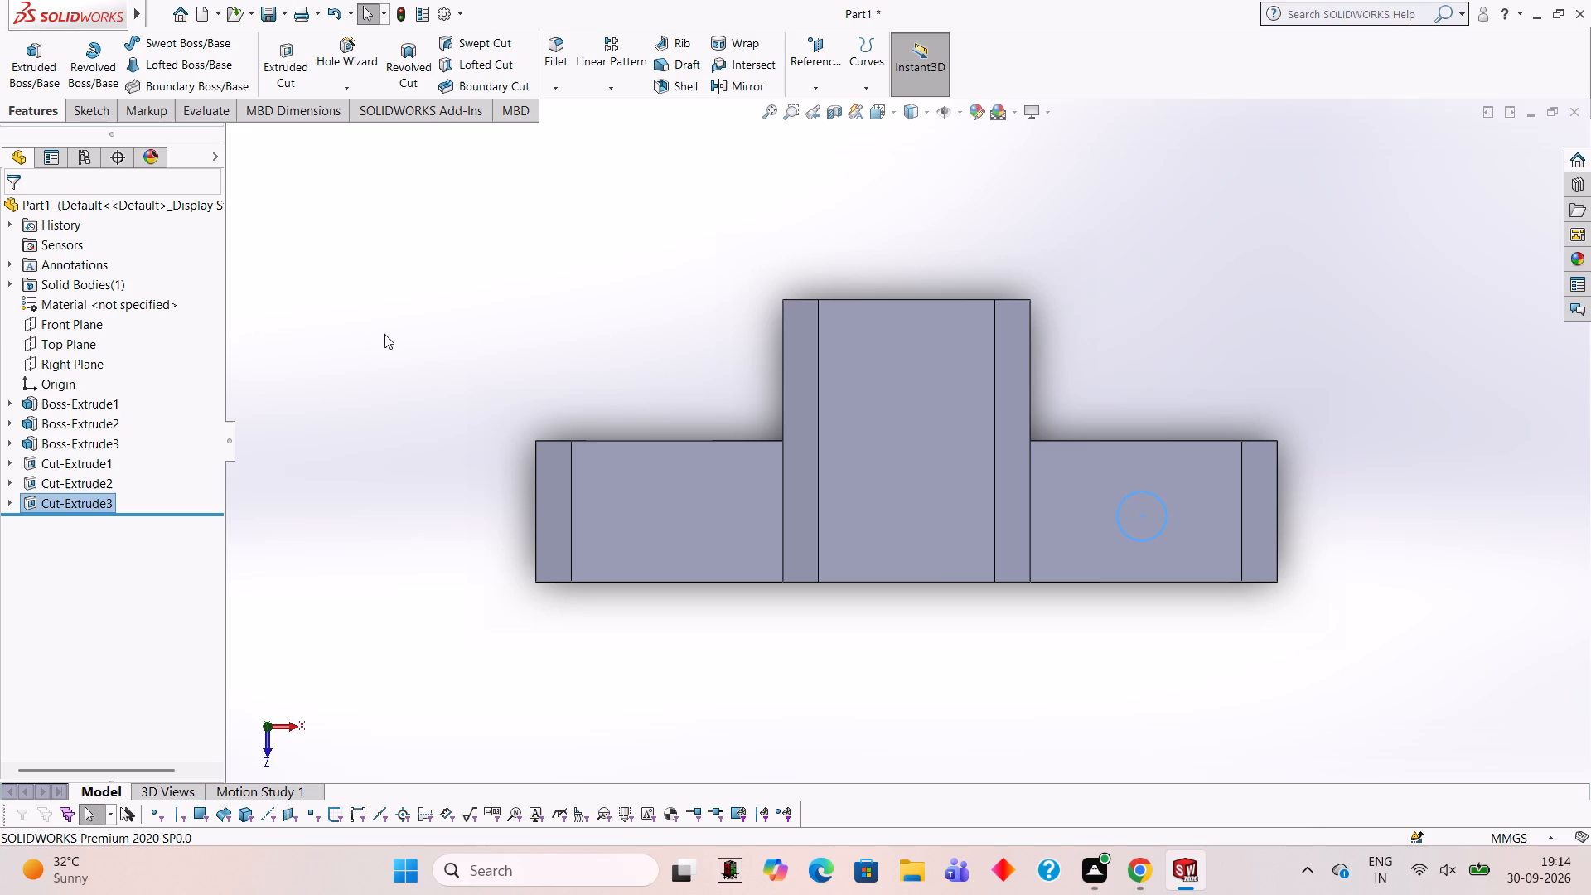
left_click(384, 334)
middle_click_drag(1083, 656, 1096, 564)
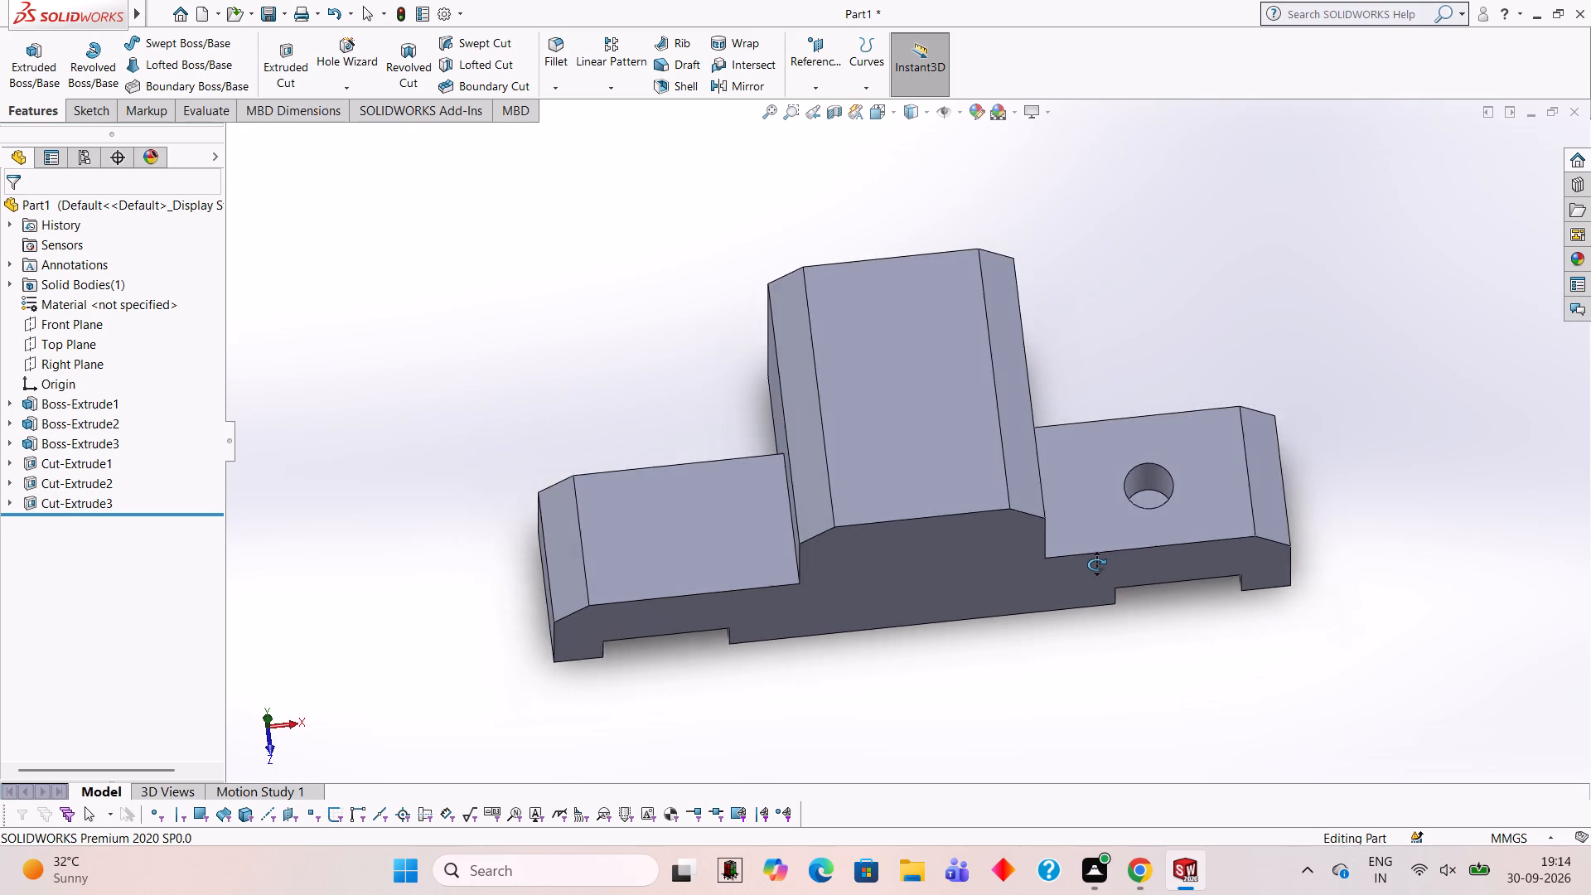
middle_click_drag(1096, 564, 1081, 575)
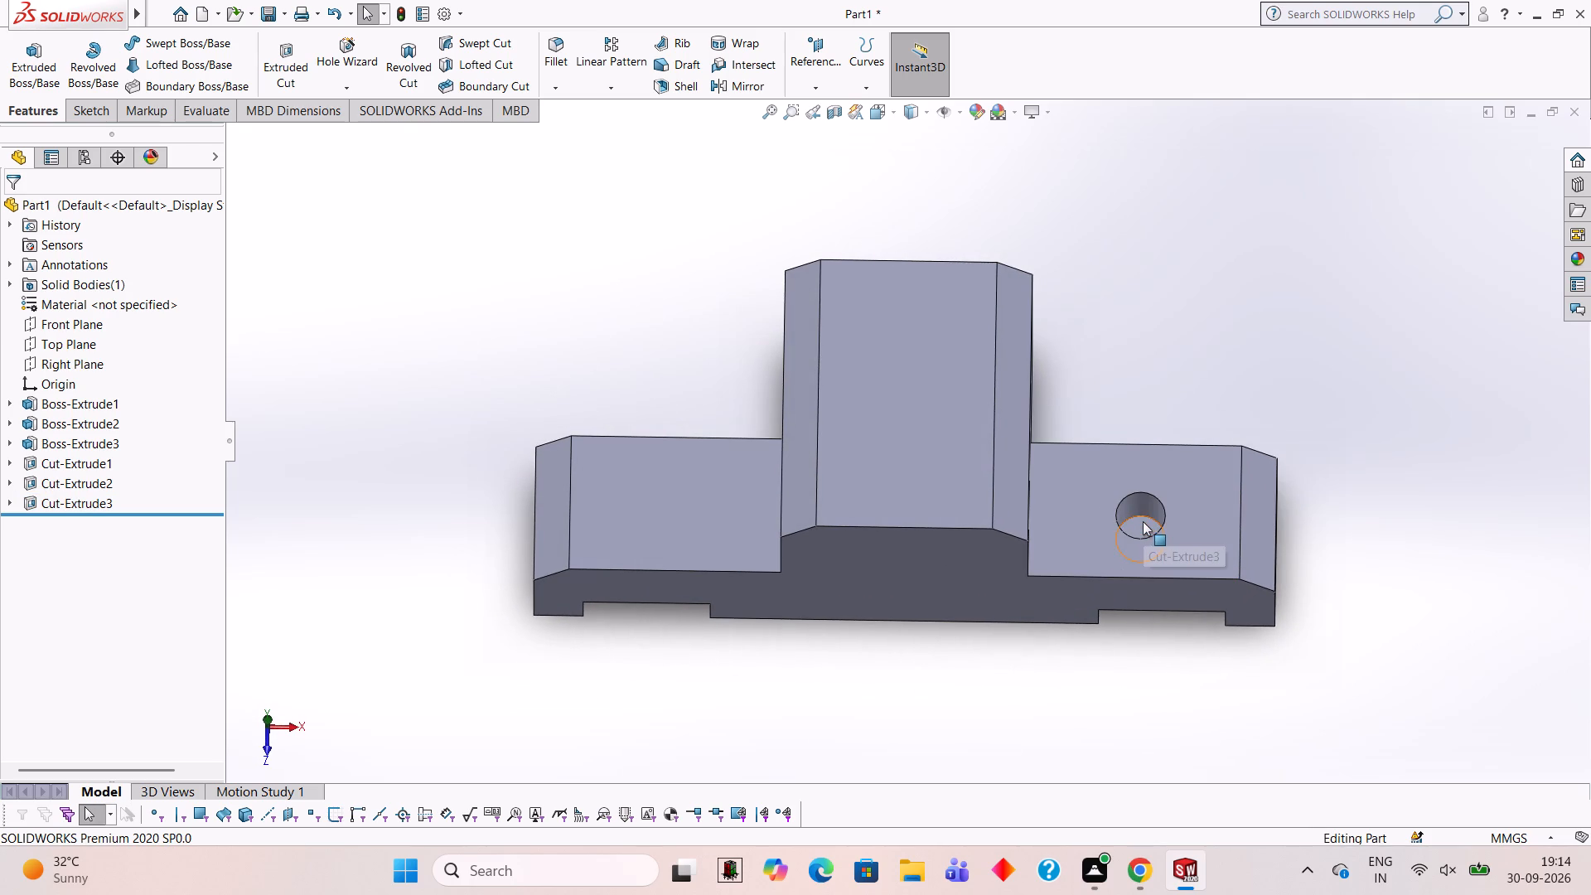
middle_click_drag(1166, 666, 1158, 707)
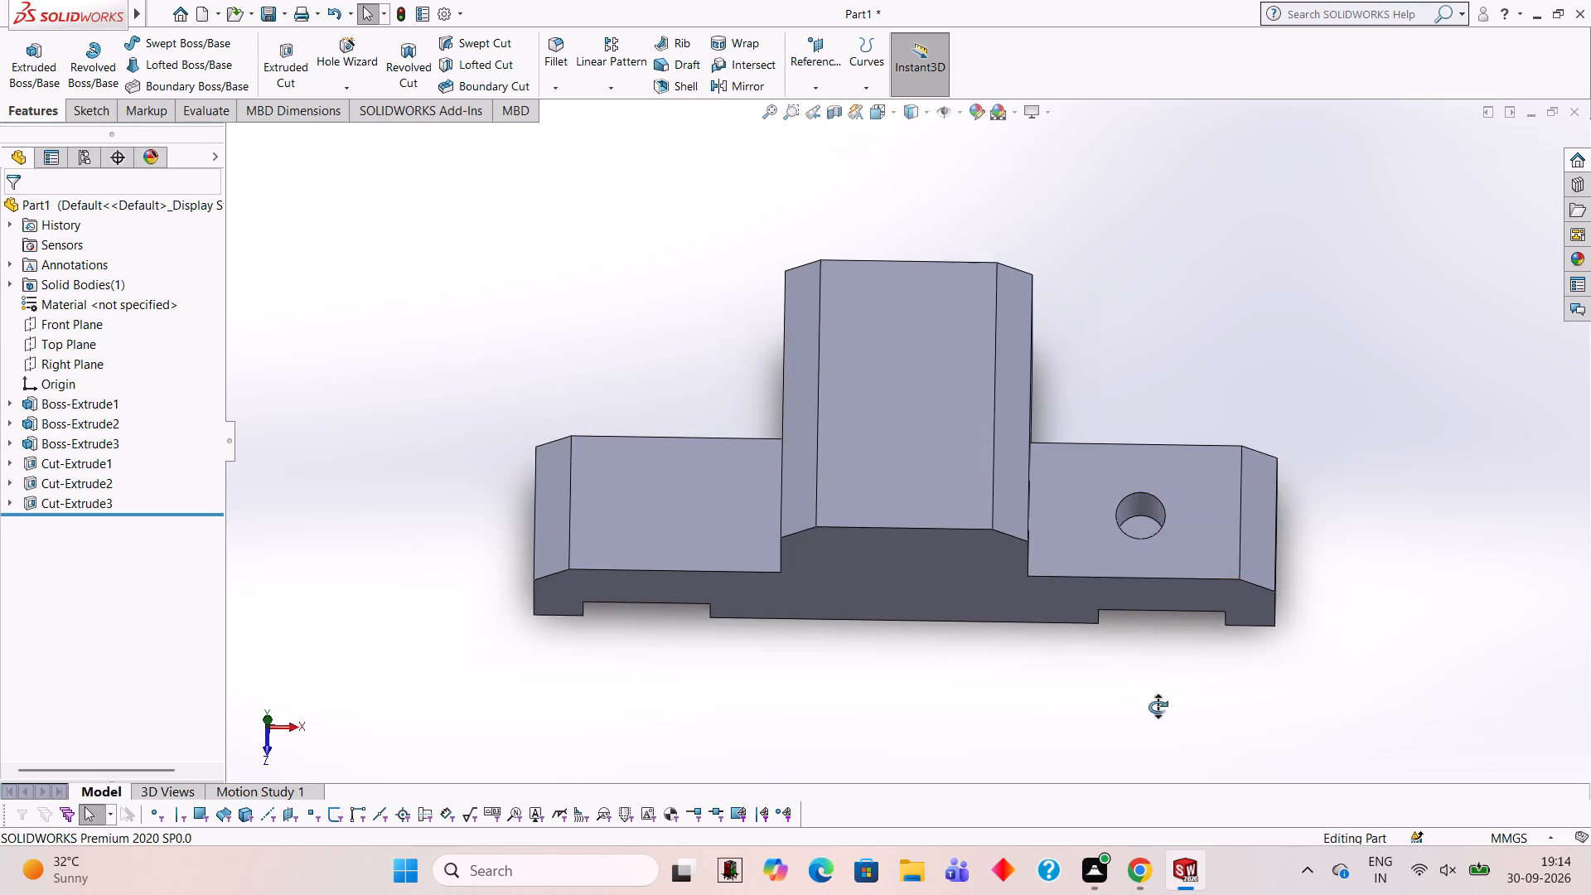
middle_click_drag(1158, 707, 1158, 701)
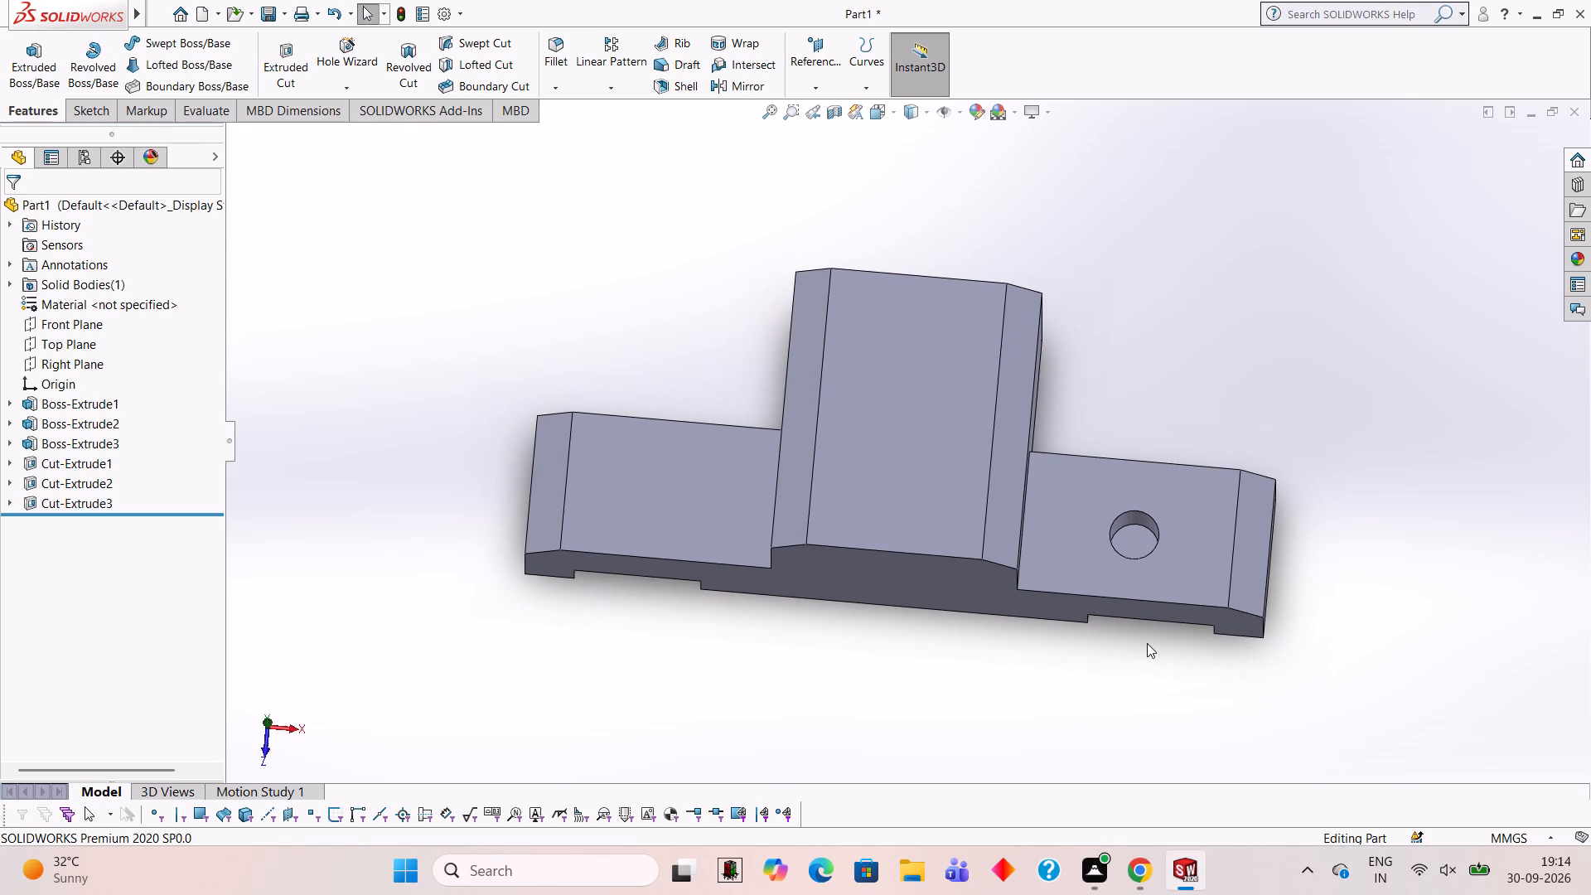
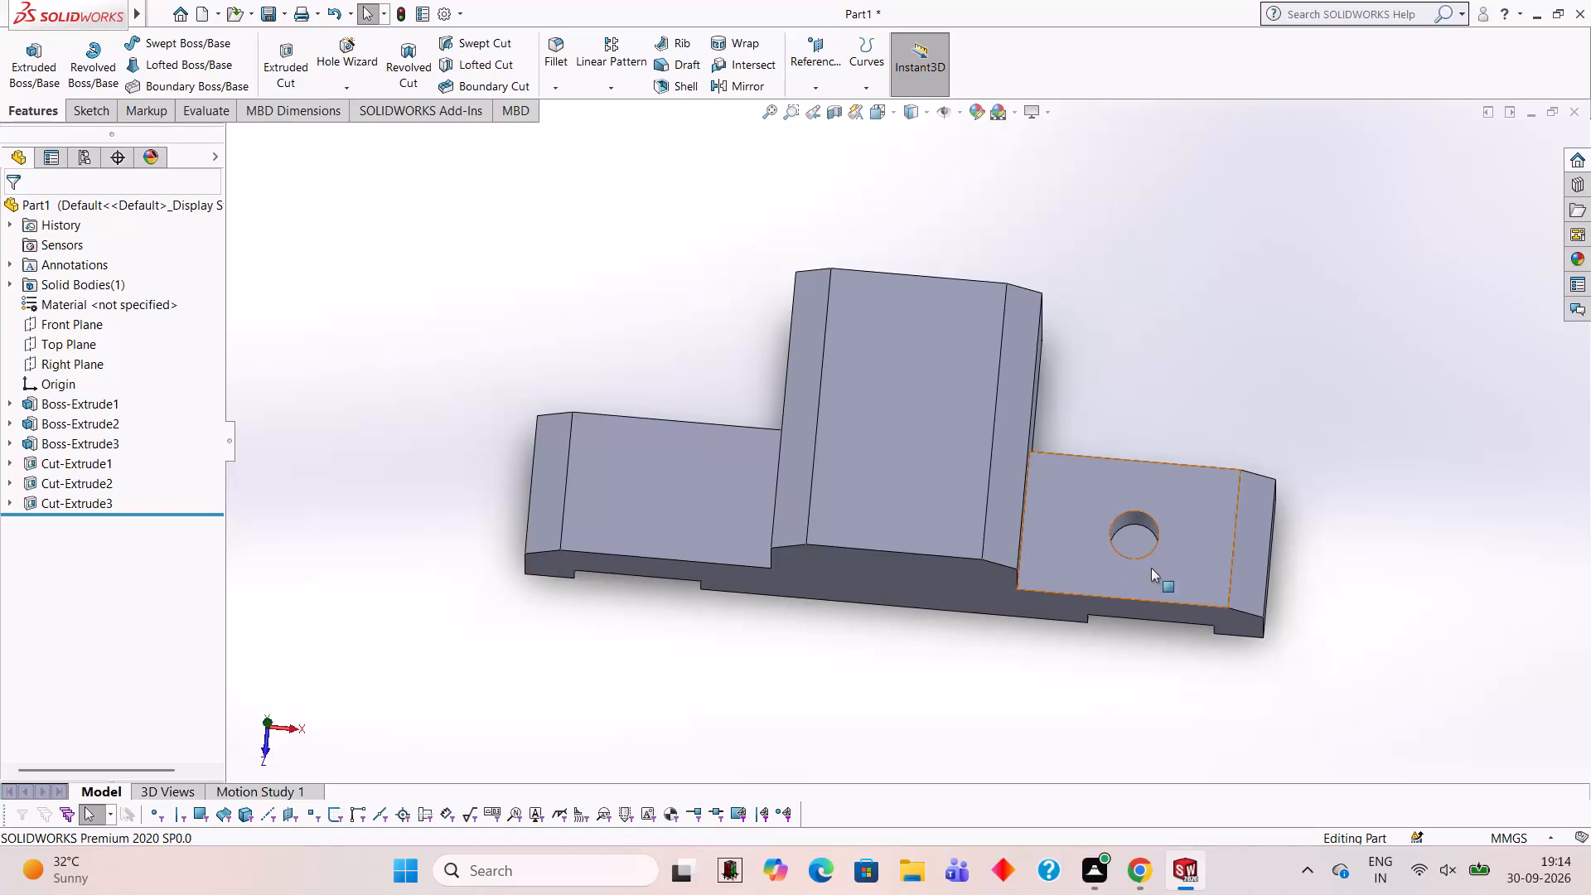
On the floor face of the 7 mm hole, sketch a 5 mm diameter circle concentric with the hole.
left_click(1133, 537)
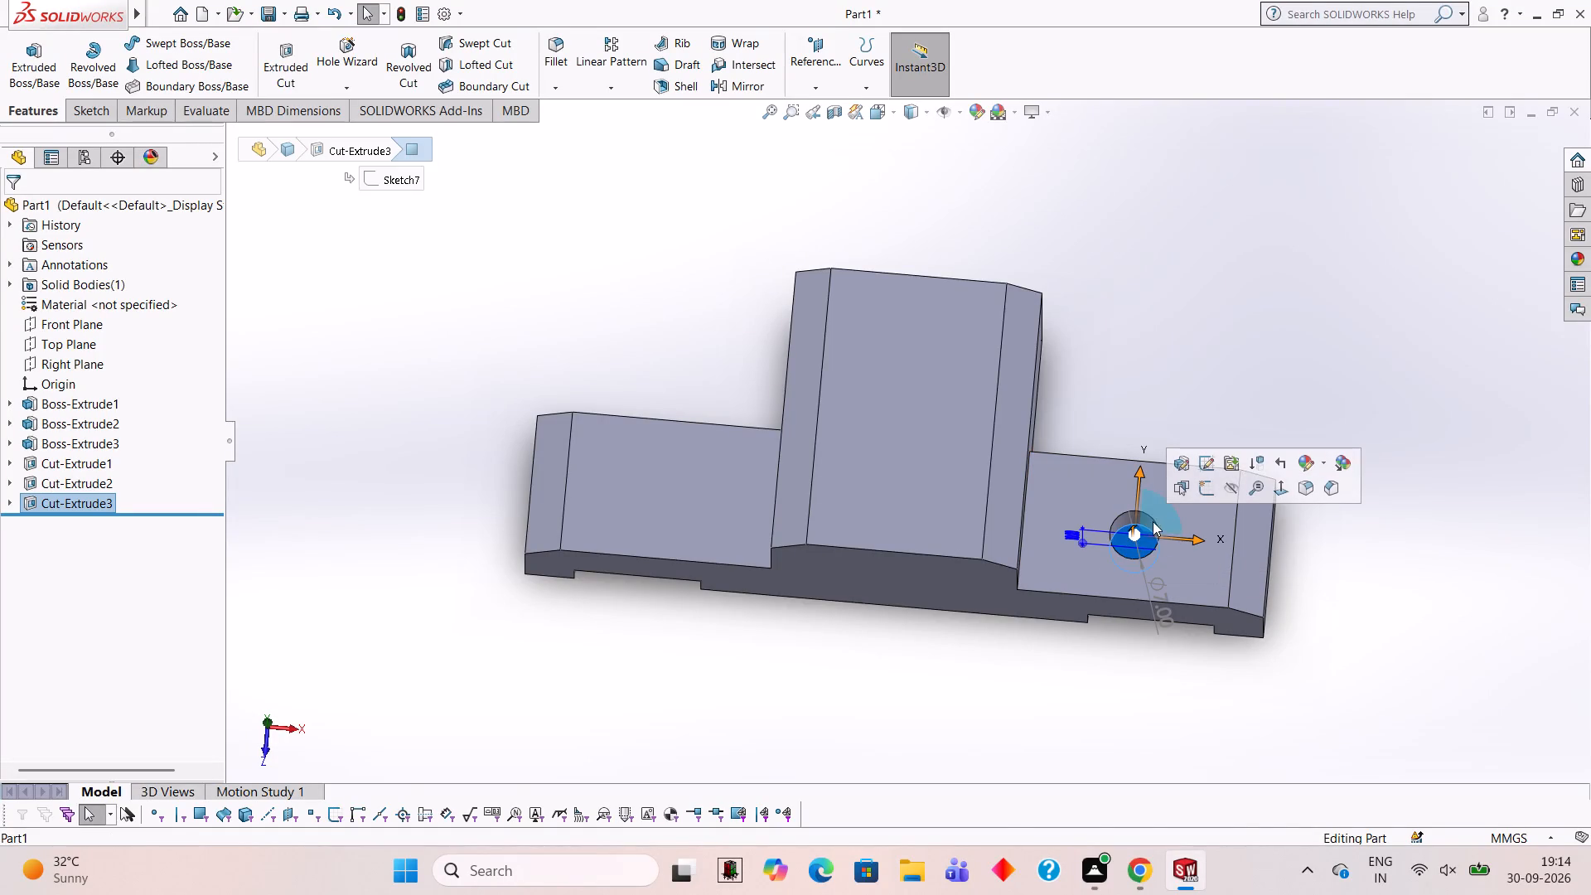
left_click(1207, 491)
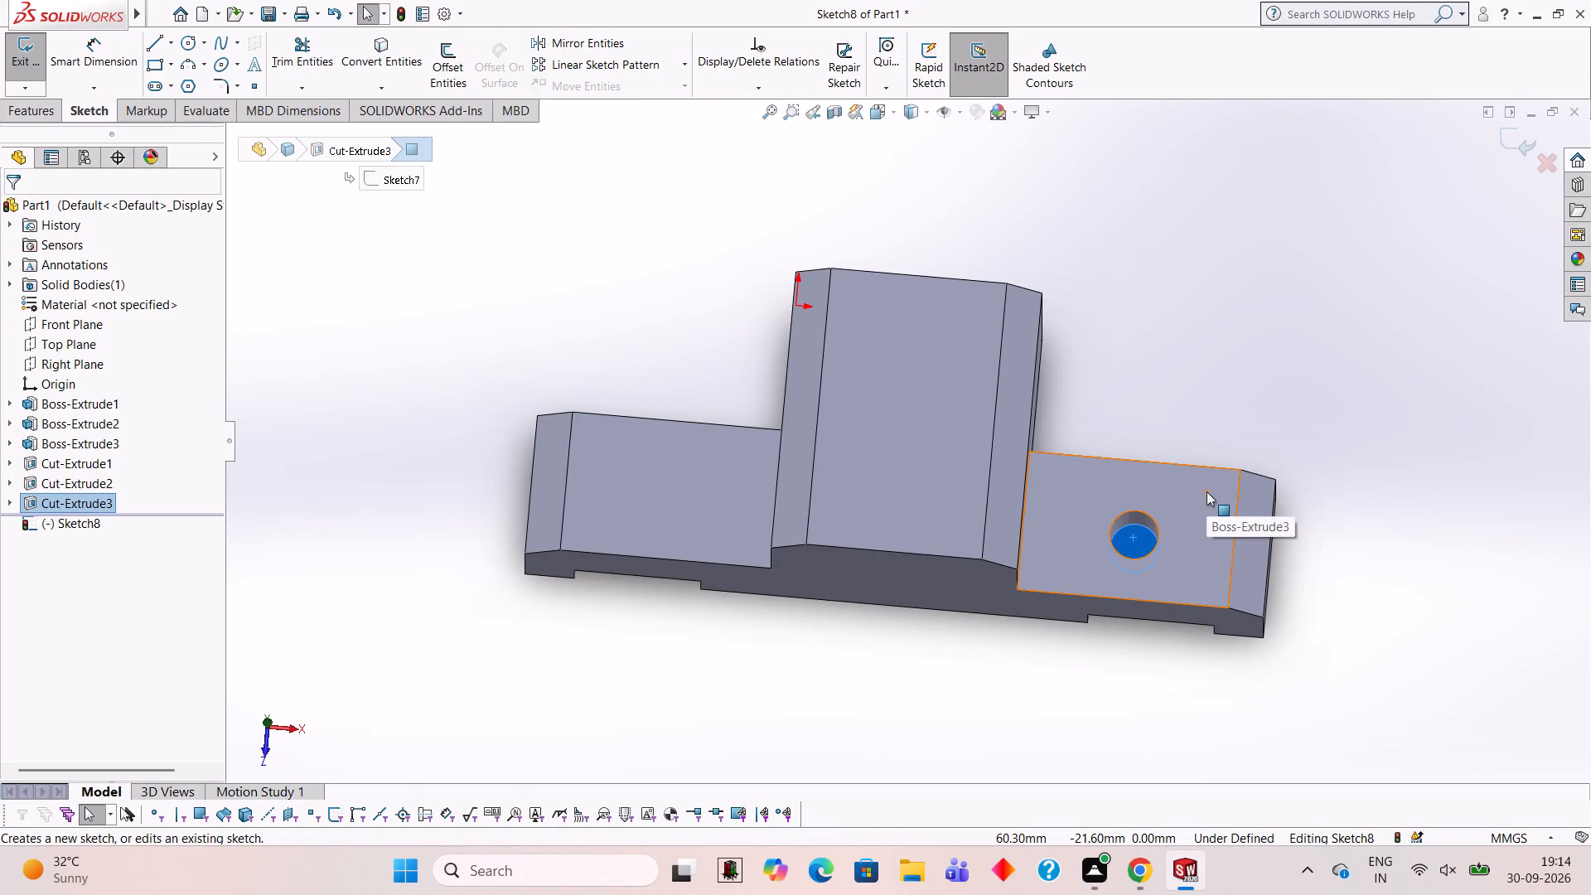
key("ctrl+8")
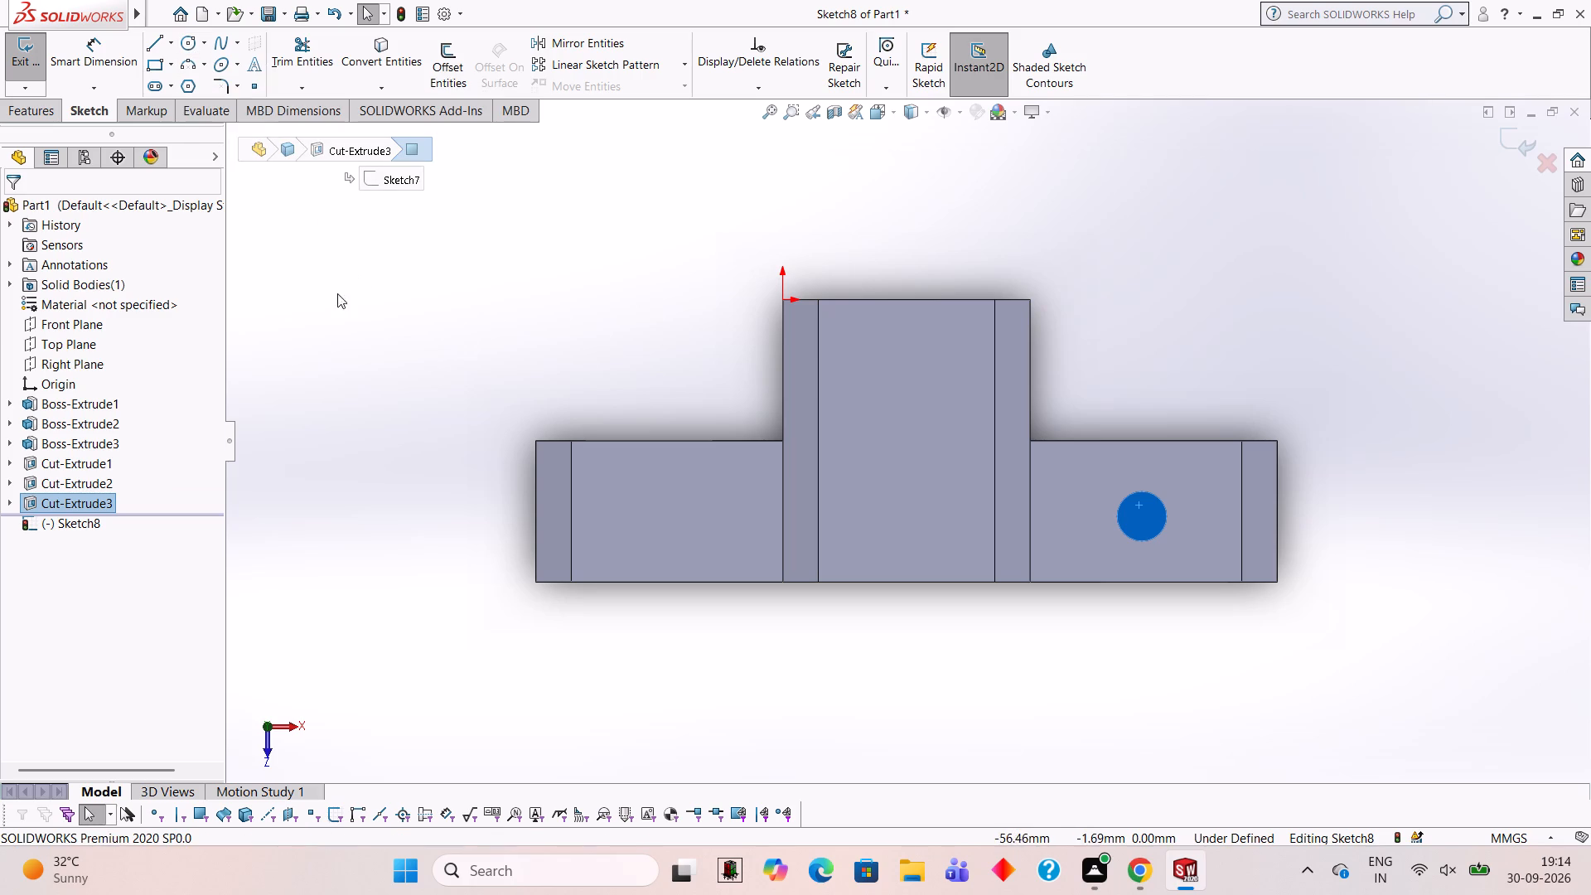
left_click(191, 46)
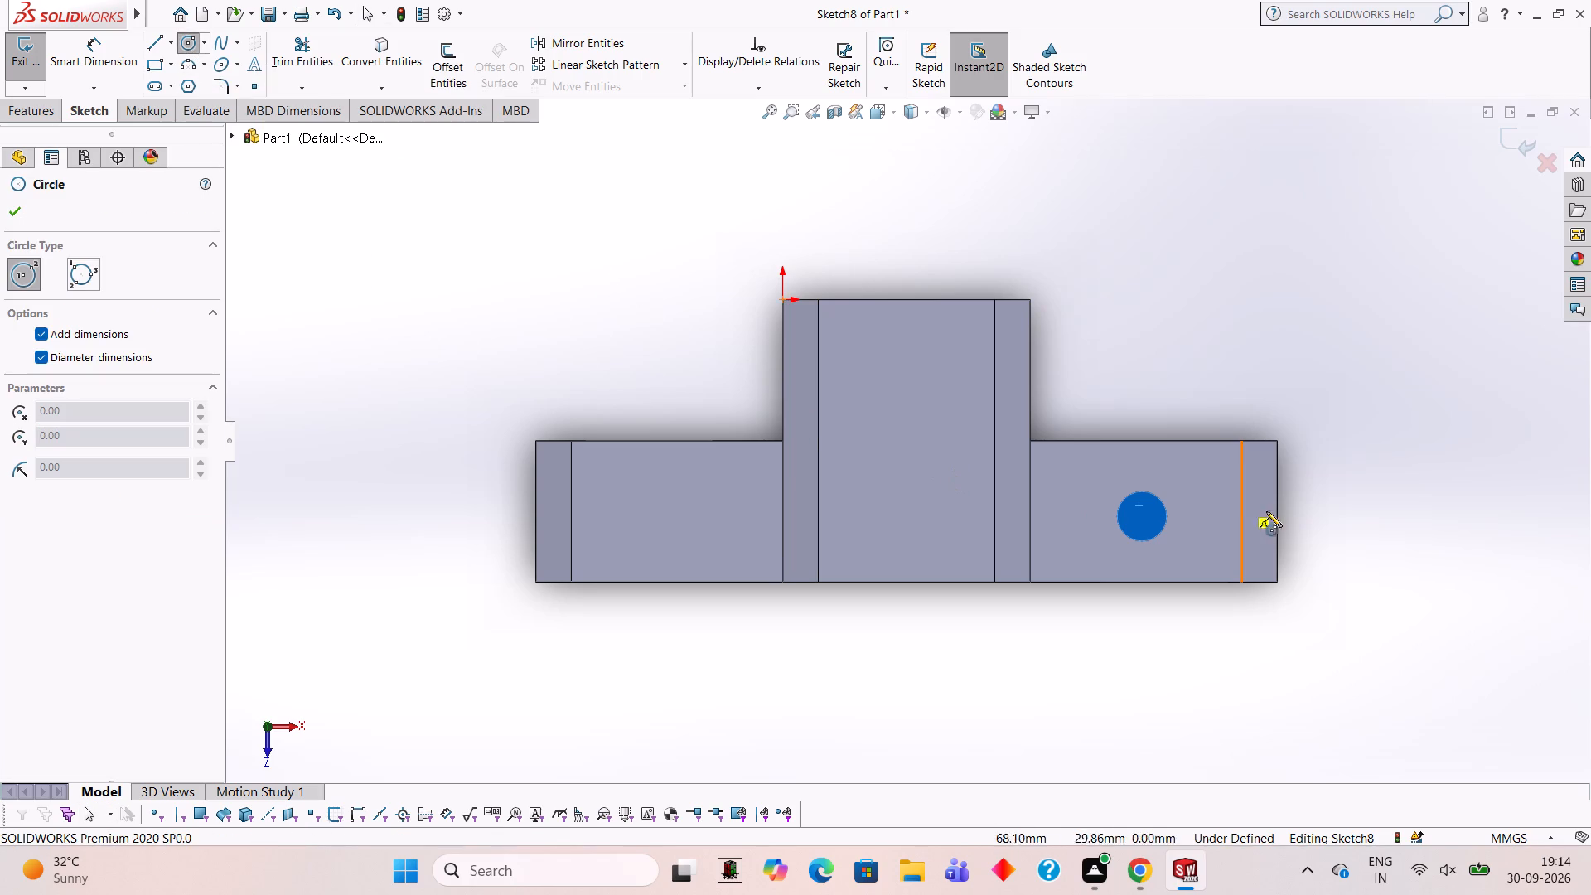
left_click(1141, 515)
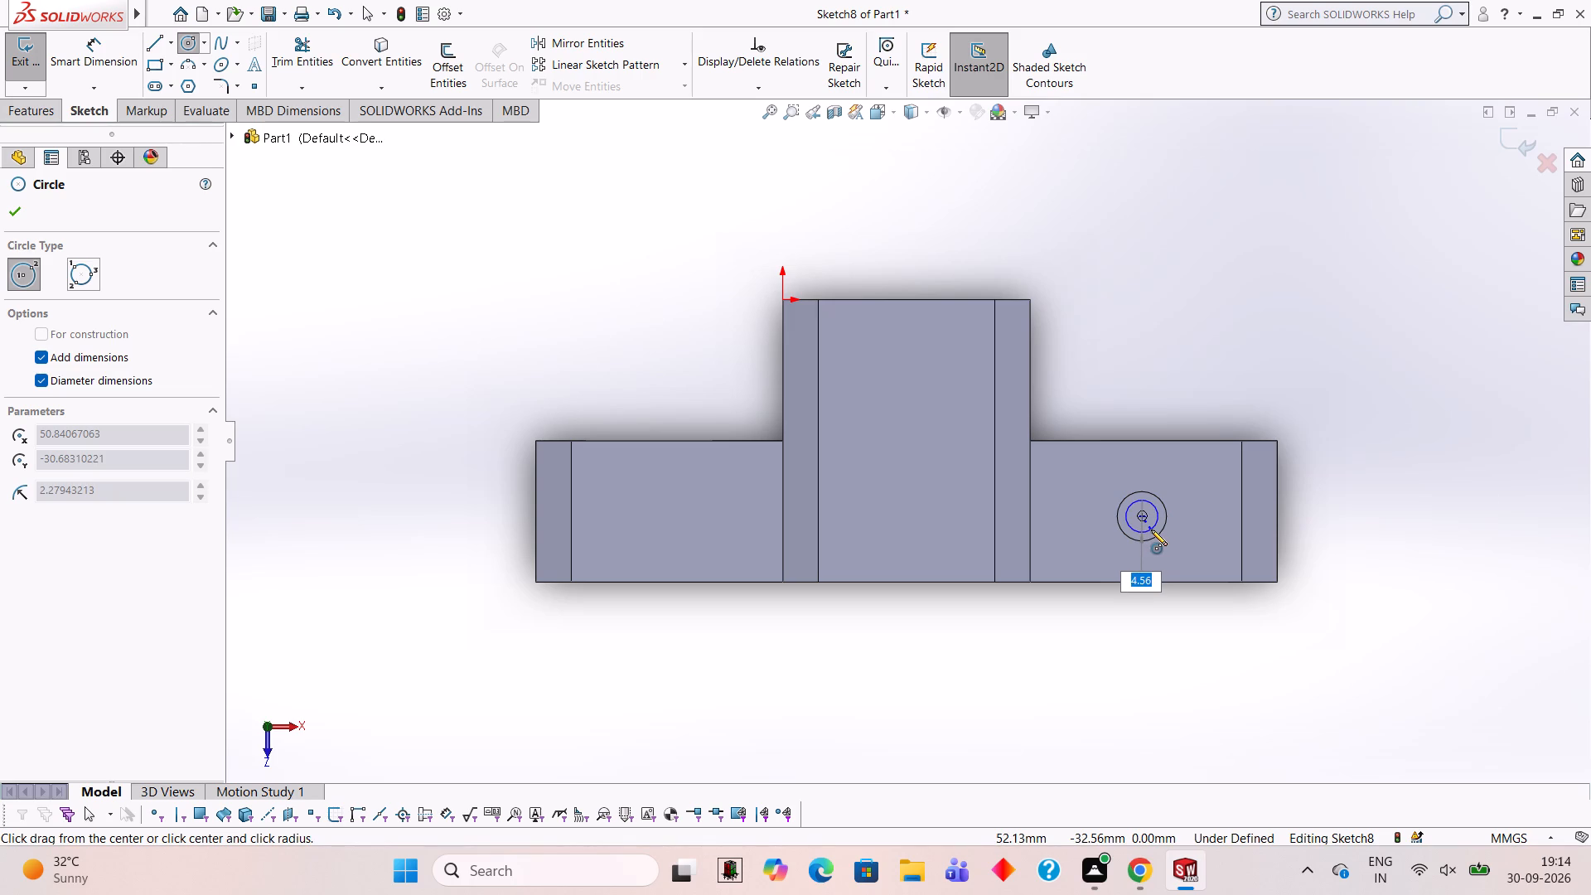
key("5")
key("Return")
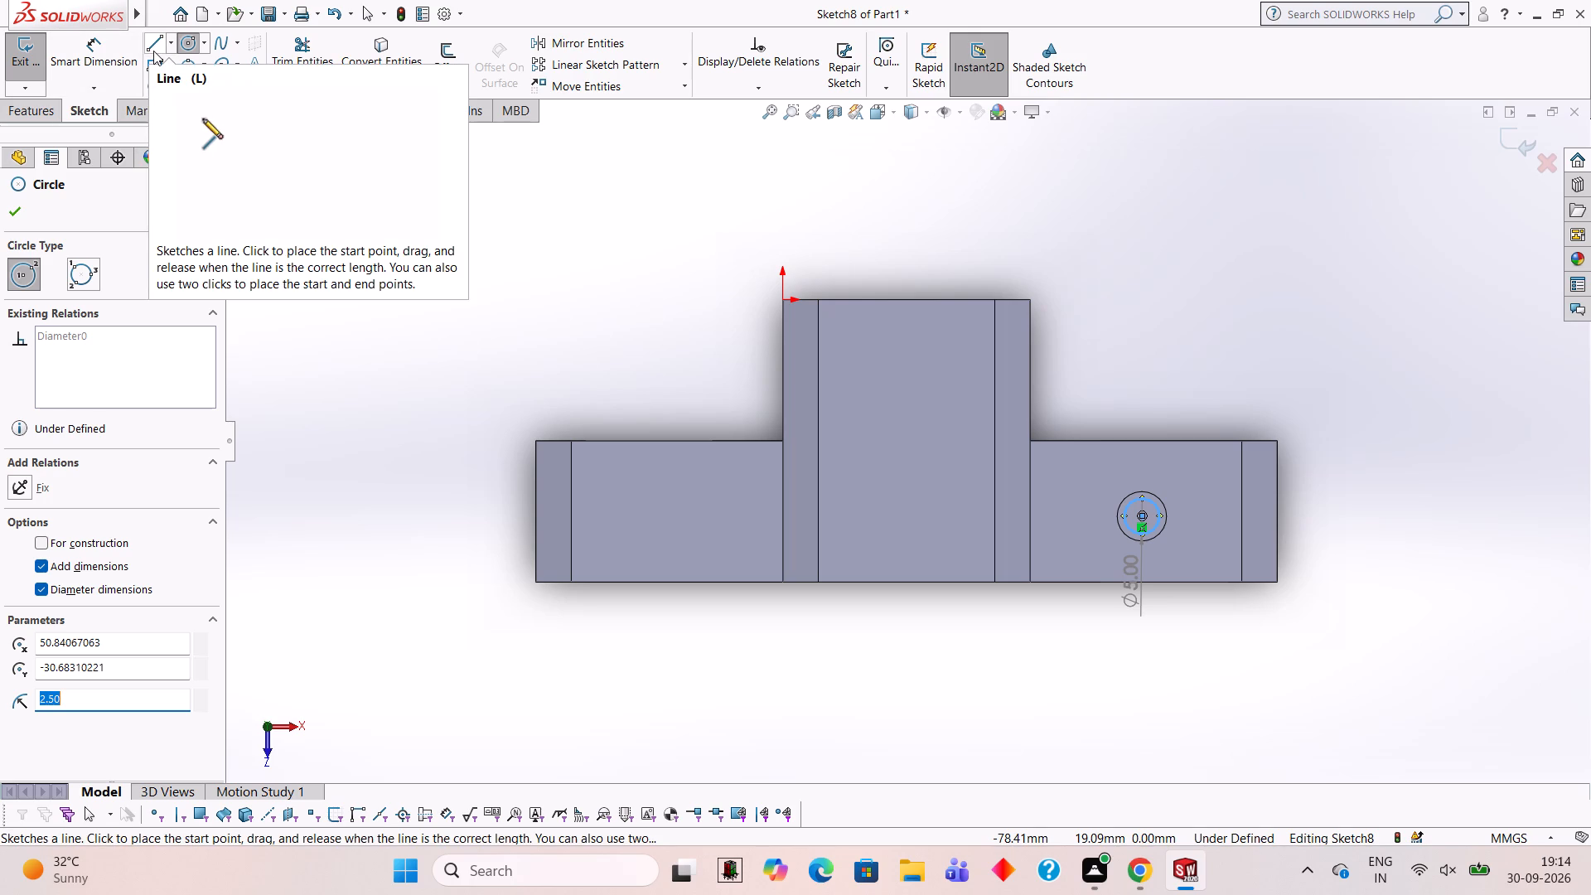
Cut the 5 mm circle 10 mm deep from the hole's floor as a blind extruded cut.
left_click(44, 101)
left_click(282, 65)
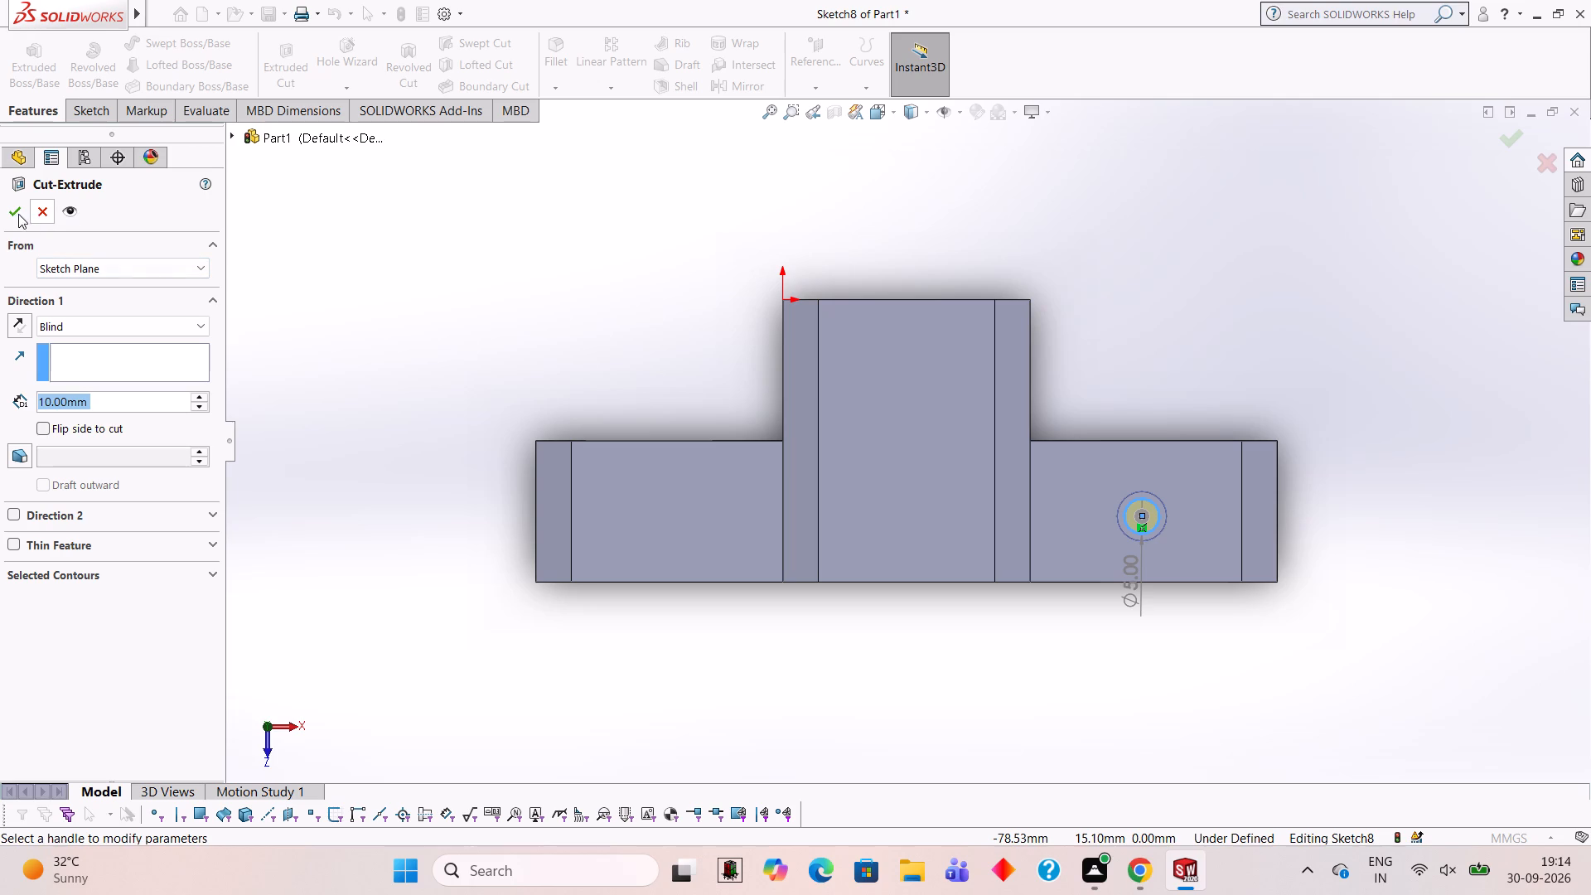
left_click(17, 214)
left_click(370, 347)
Examine the stepped hole in the side extension from above and from the underside of the part.
scroll(859, 494, "down", 1)
middle_click_drag(1042, 636, 908, 533)
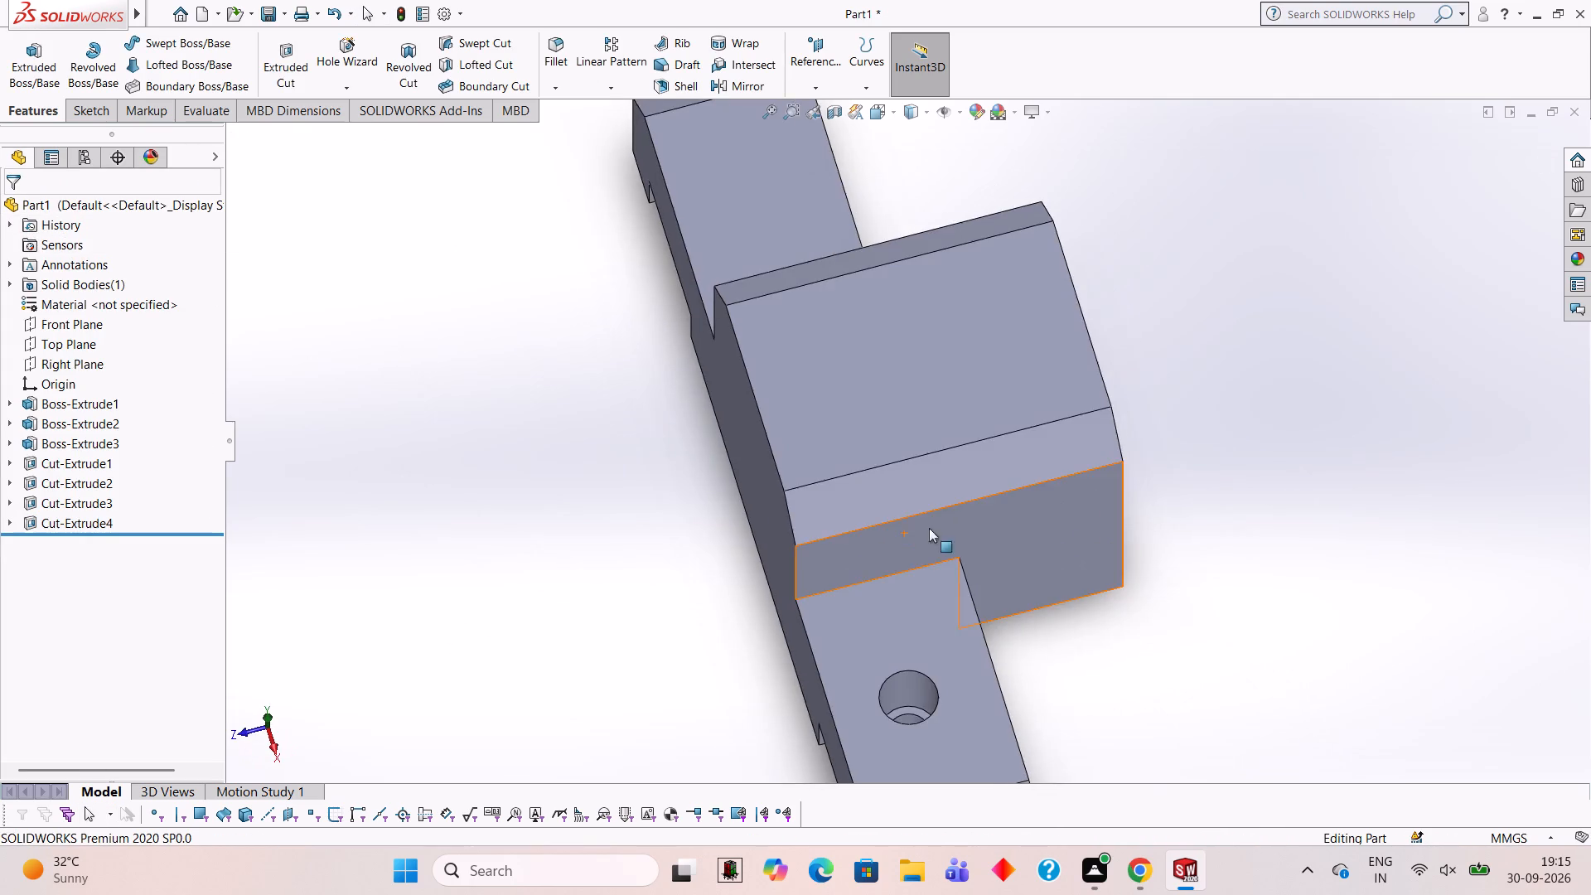
middle_click_drag(1203, 602, 1069, 579)
middle_click_drag(907, 530, 942, 599)
scroll(960, 564, "up", 1)
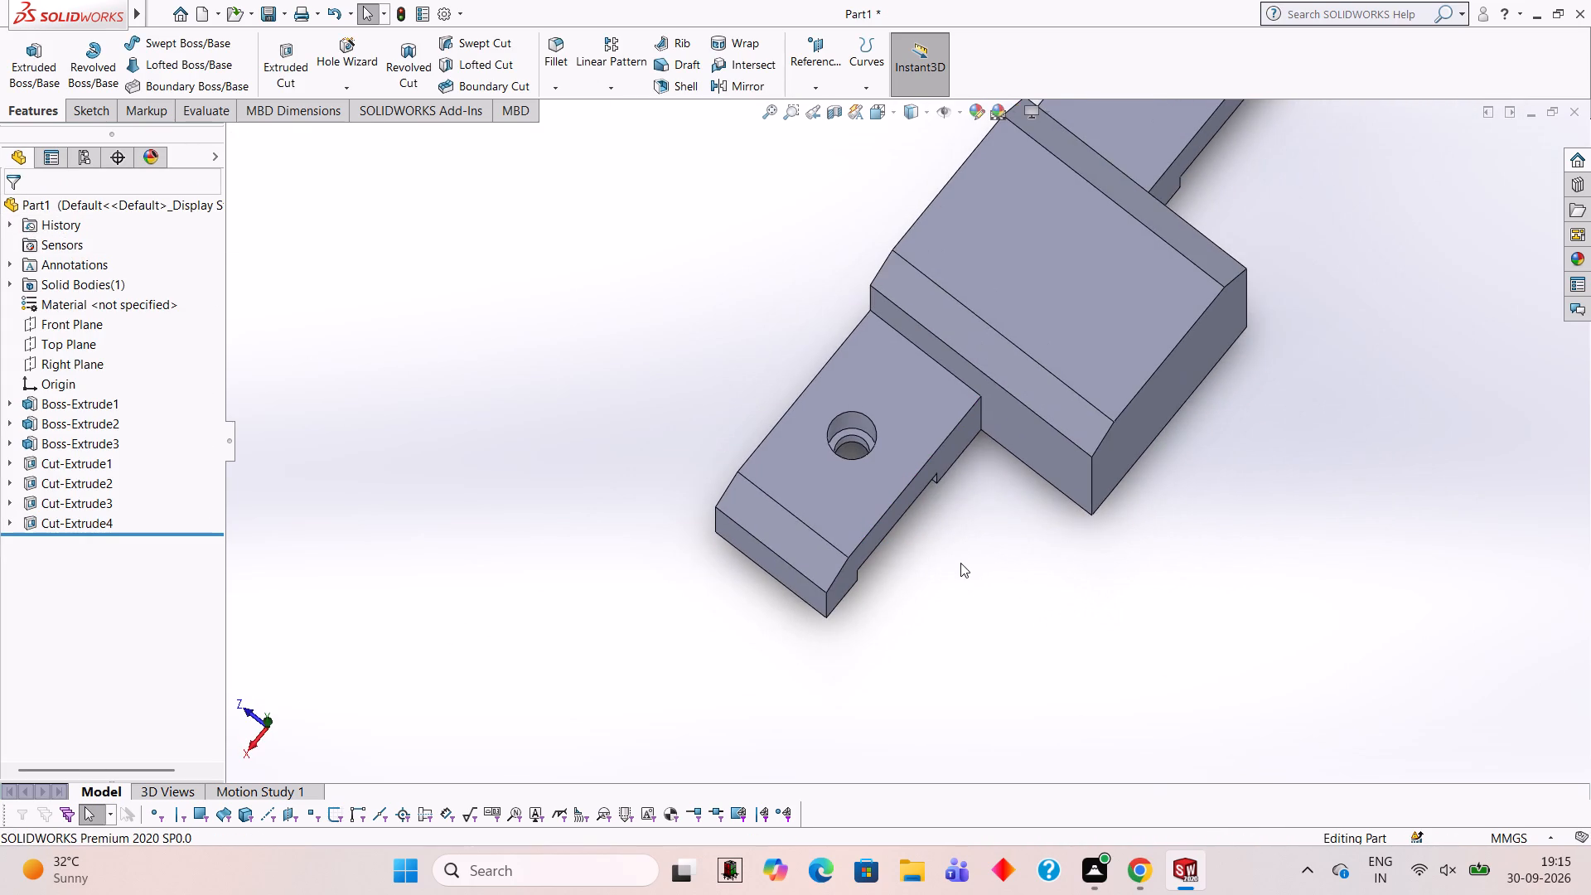
middle_click_drag(962, 525, 873, 411)
middle_click_drag(950, 631, 923, 365)
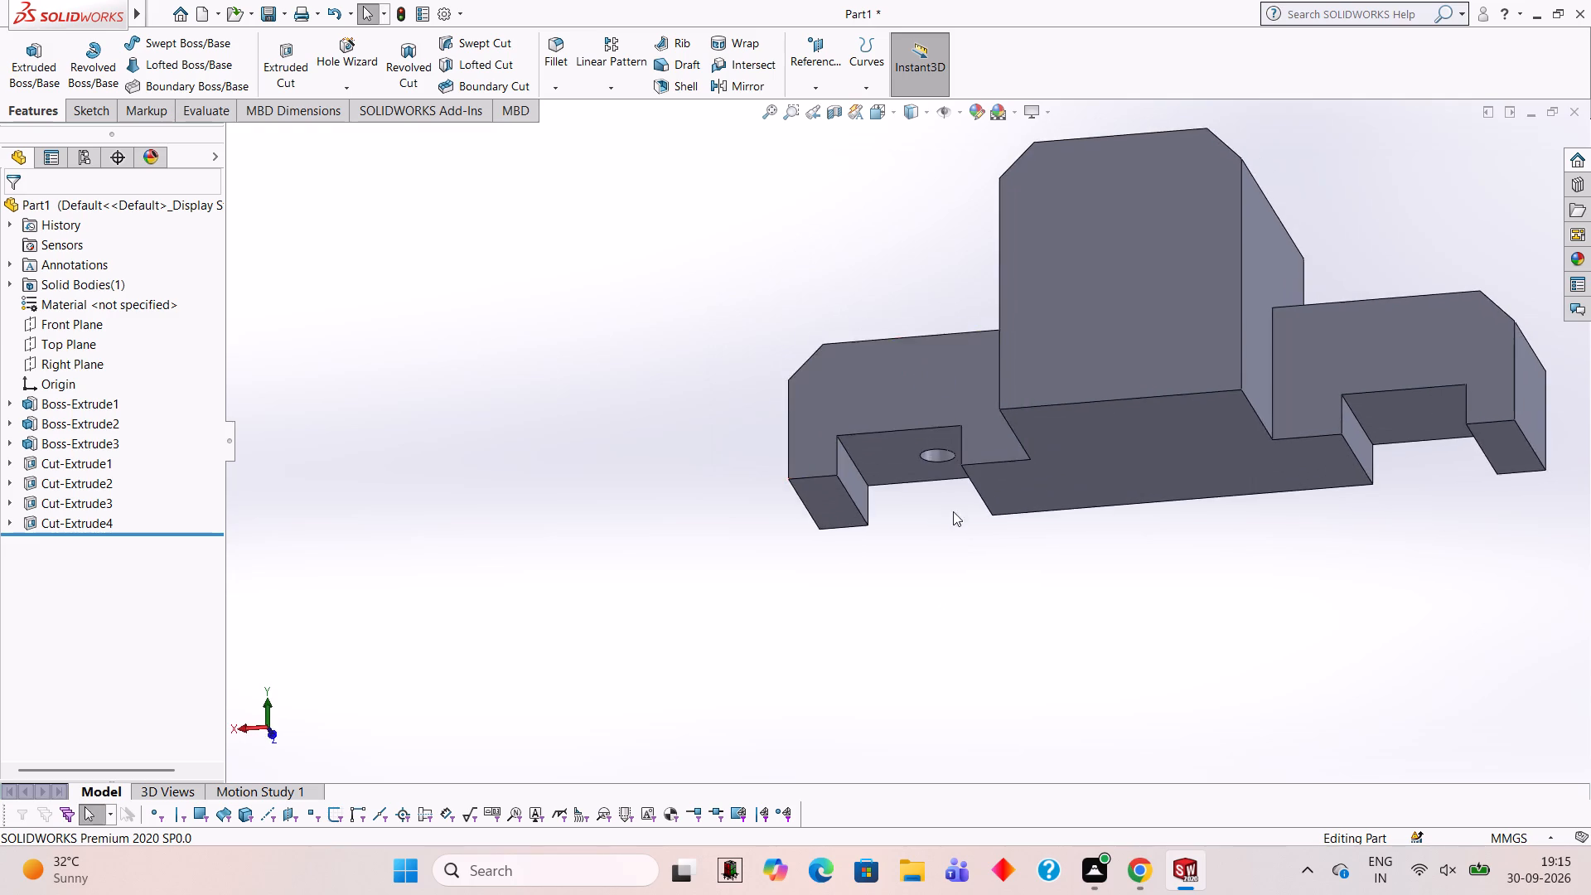
middle_click_drag(966, 583, 950, 641)
middle_click_drag(921, 443, 994, 709)
scroll(994, 709, "up", 1)
middle_click_drag(939, 447, 958, 586)
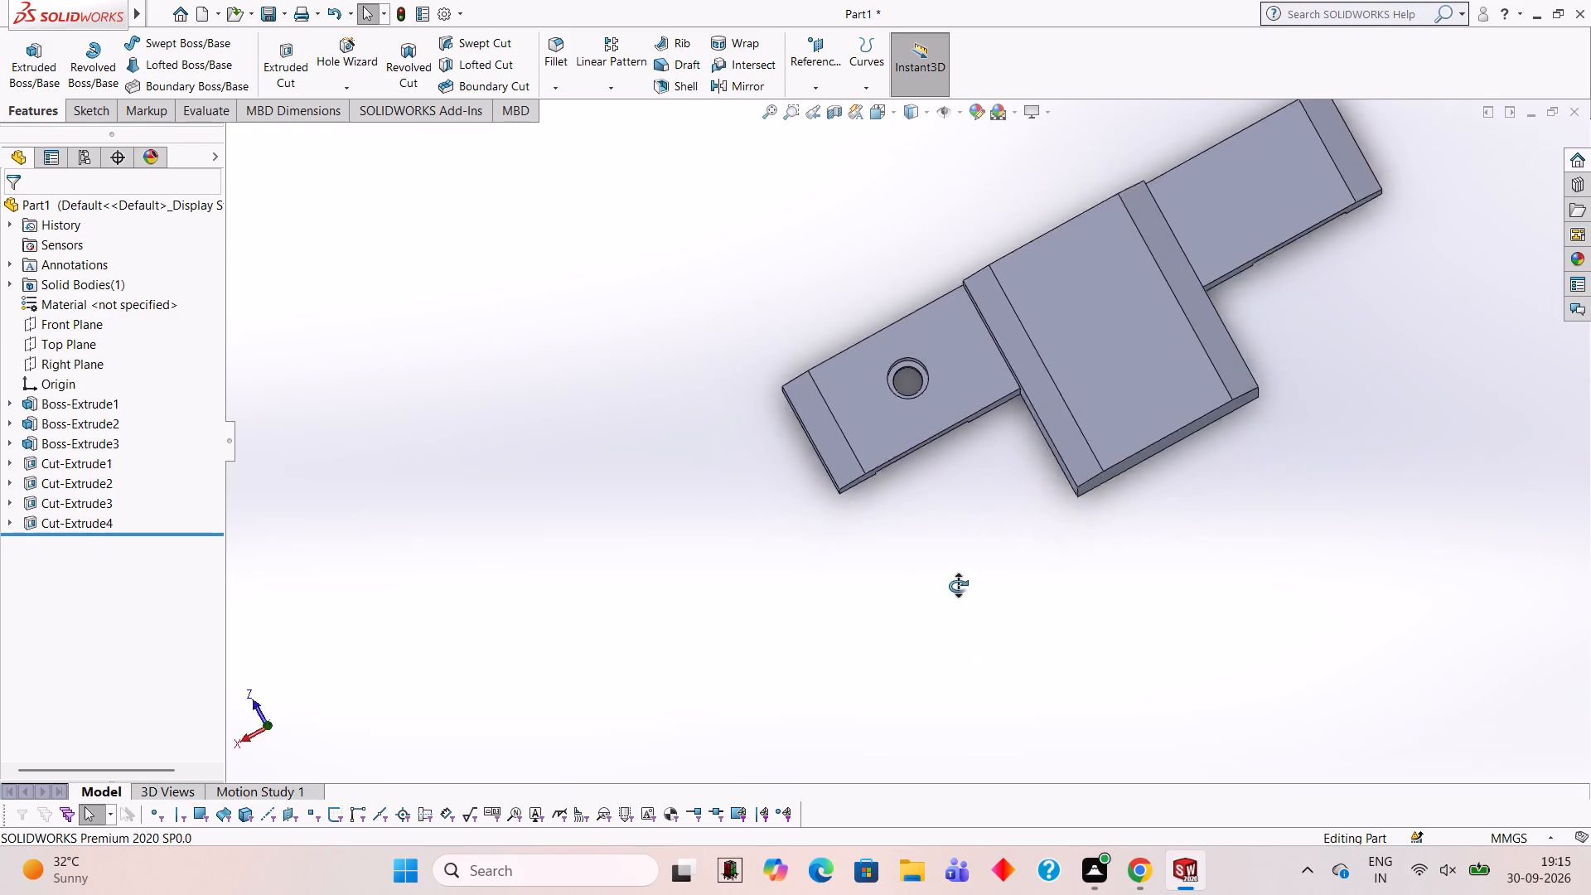
middle_click_drag(958, 586, 923, 510)
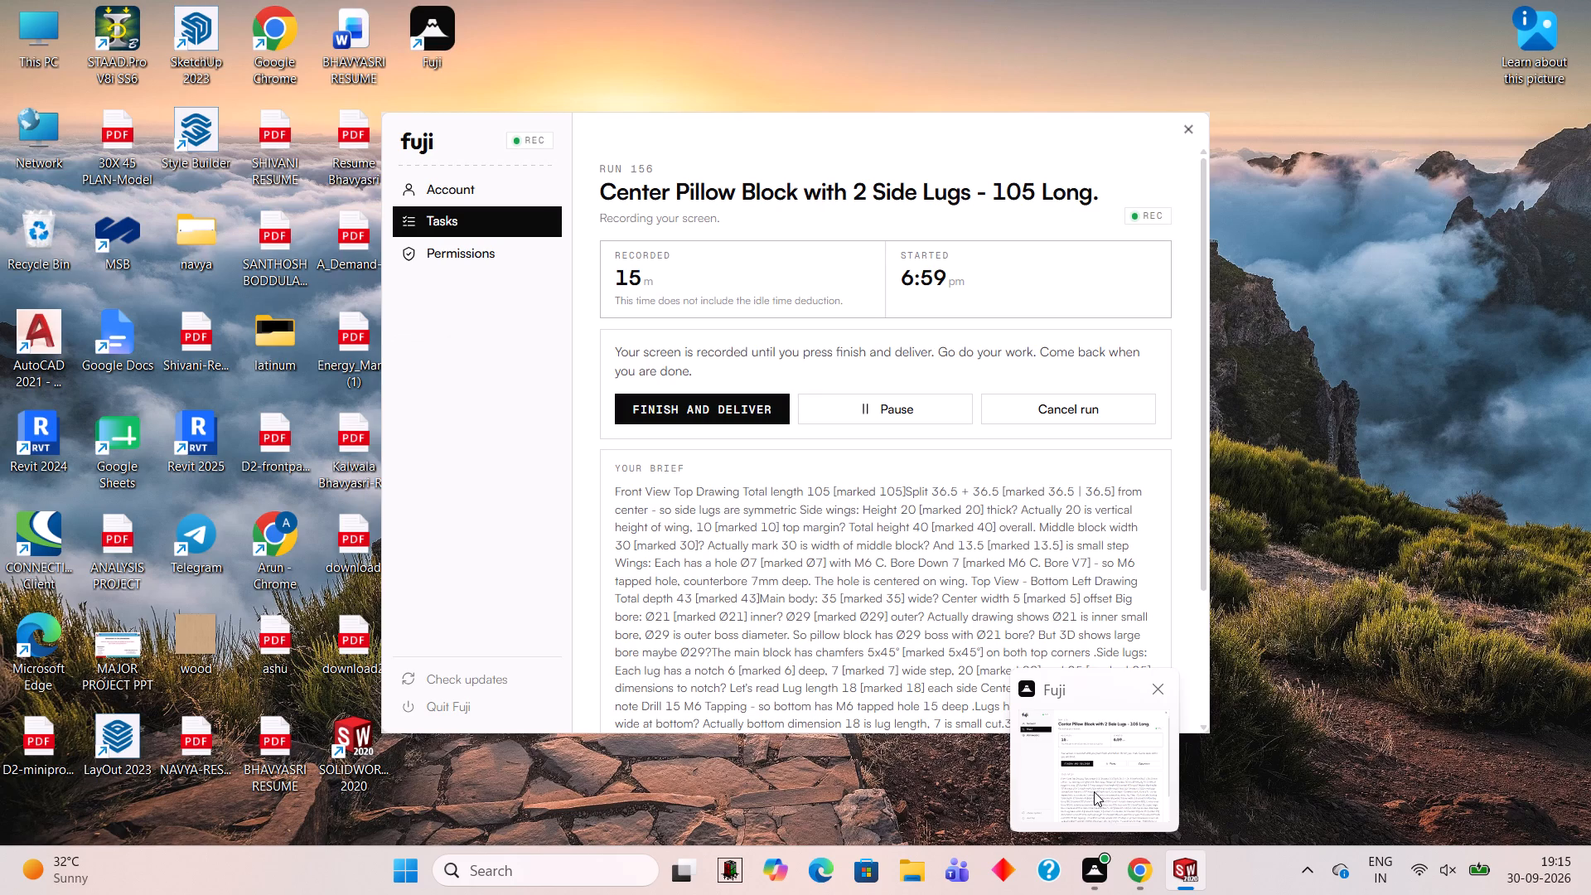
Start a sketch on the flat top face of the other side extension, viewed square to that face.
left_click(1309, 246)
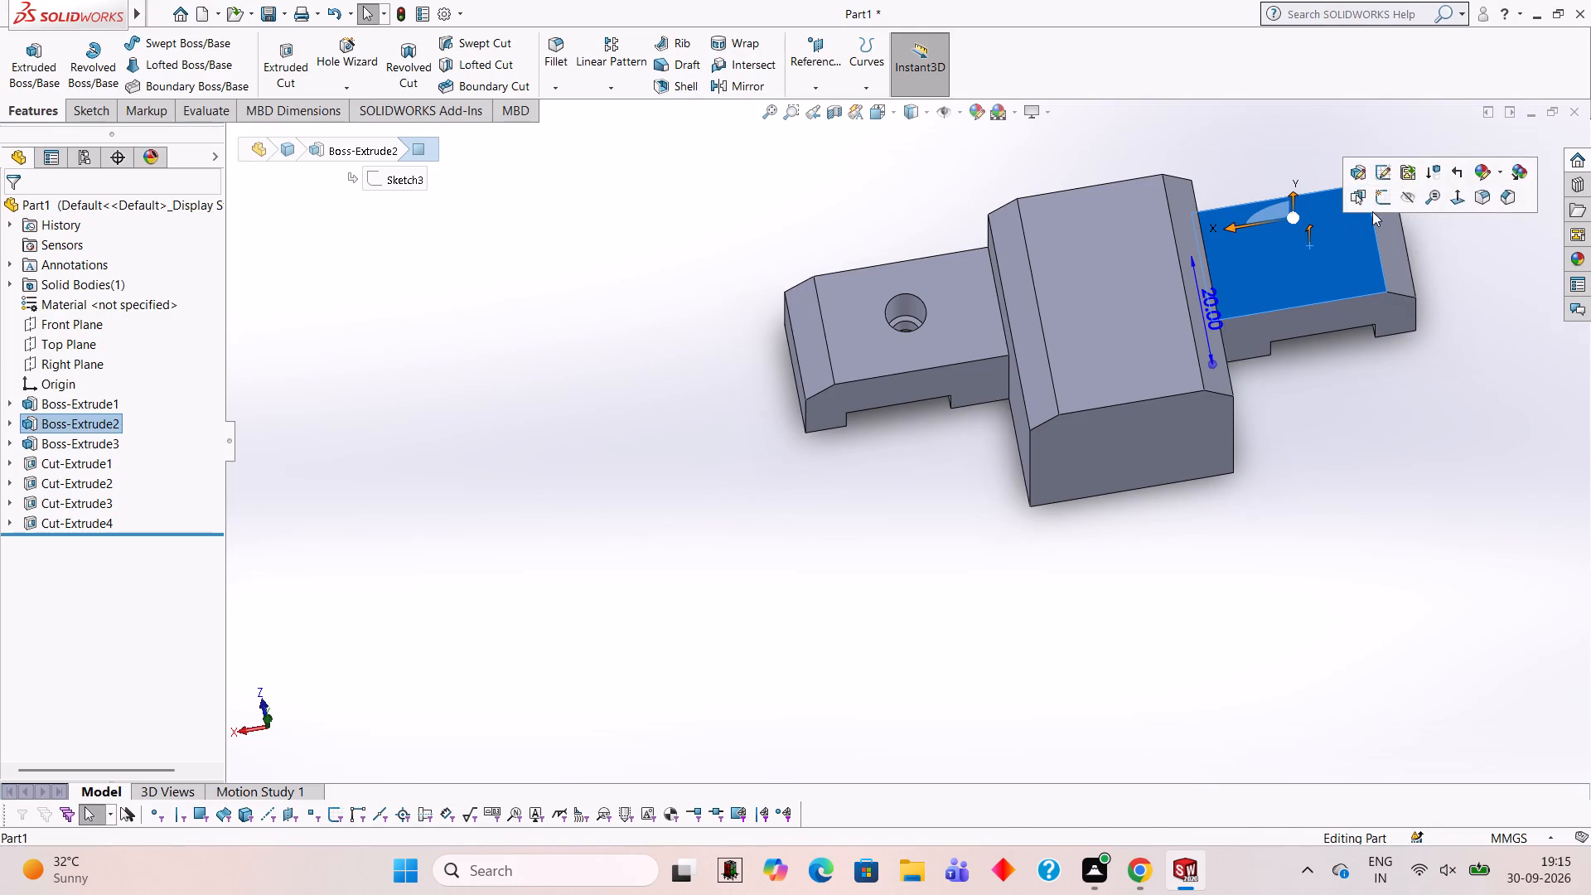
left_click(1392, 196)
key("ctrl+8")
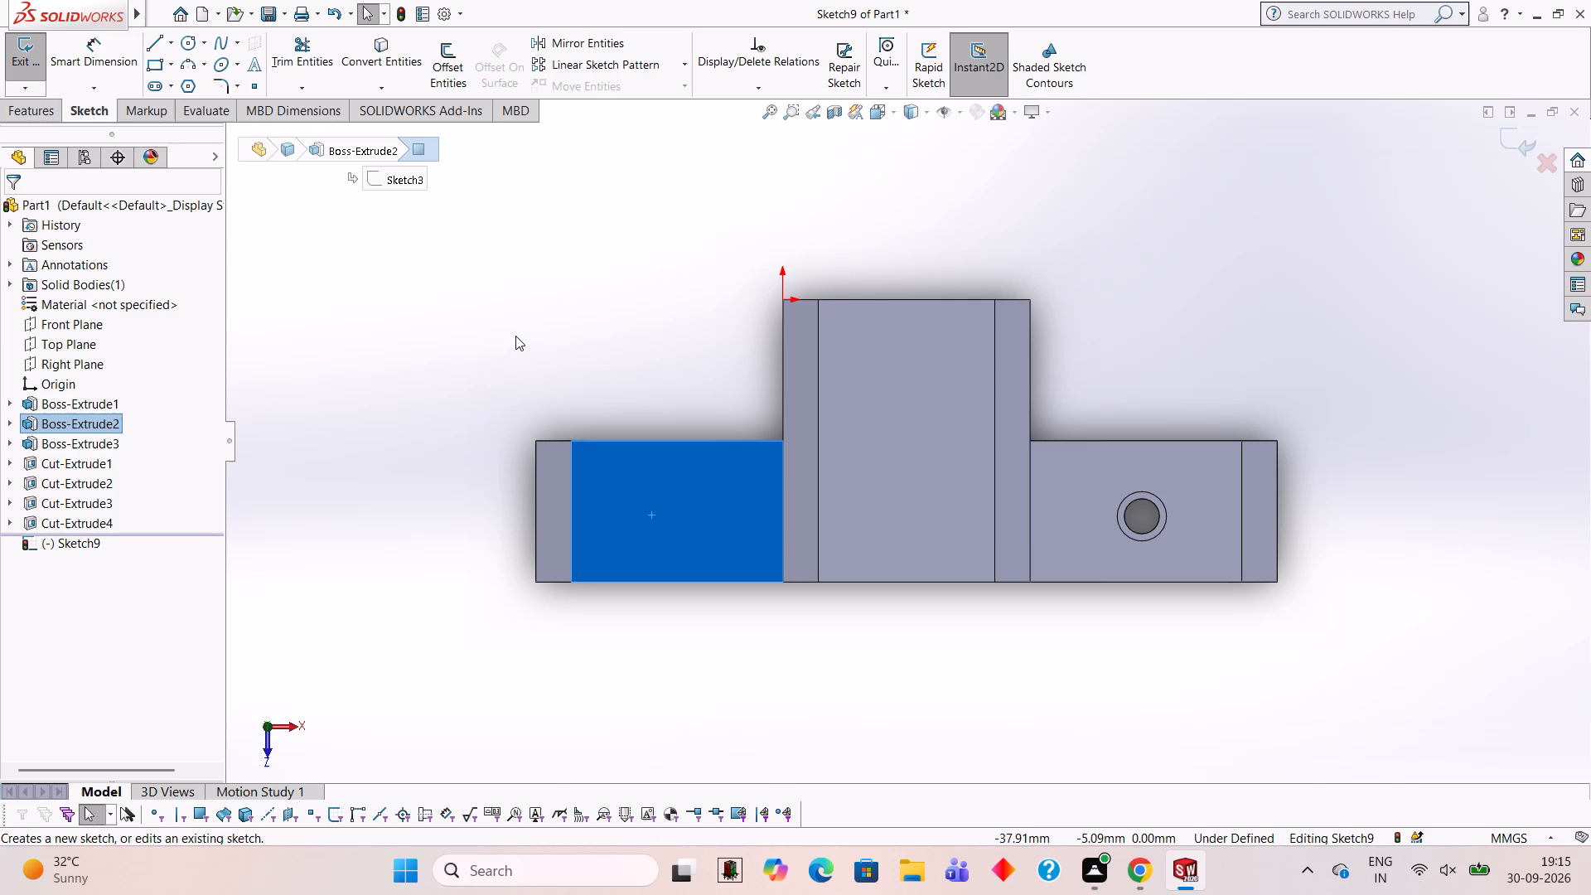
Undo the new sketch, the 5 mm circle and both hole cuts, back to the open sketch of the 7 mm circle.
key("ctrl+z")
key("ctrl+z")
key("ctrl+z")
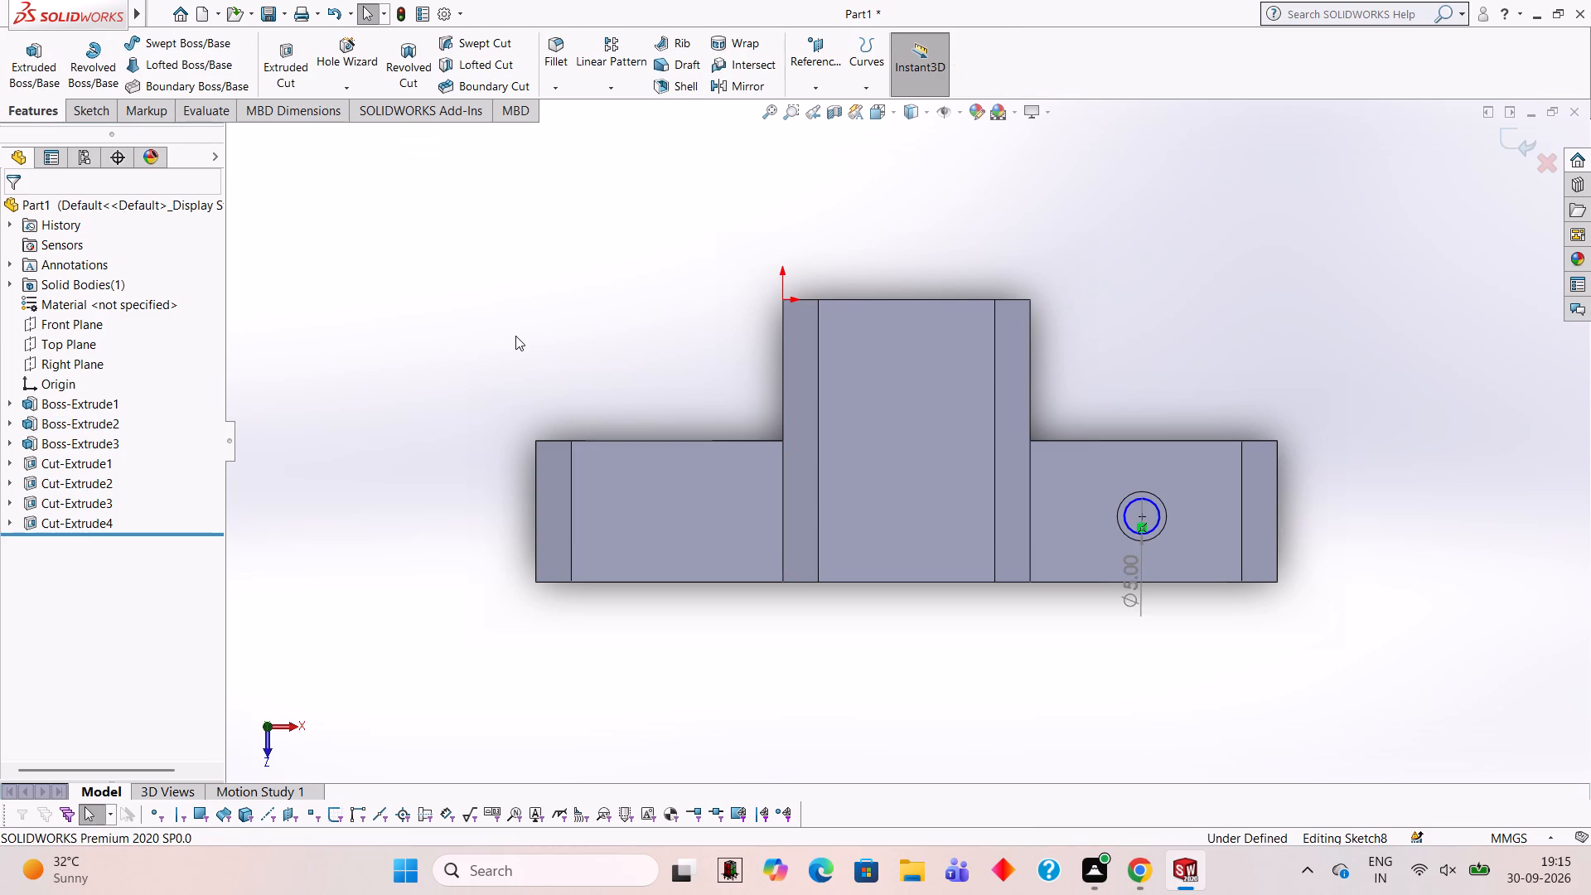
key("ctrl+z")
middle_click_drag(904, 716, 902, 639)
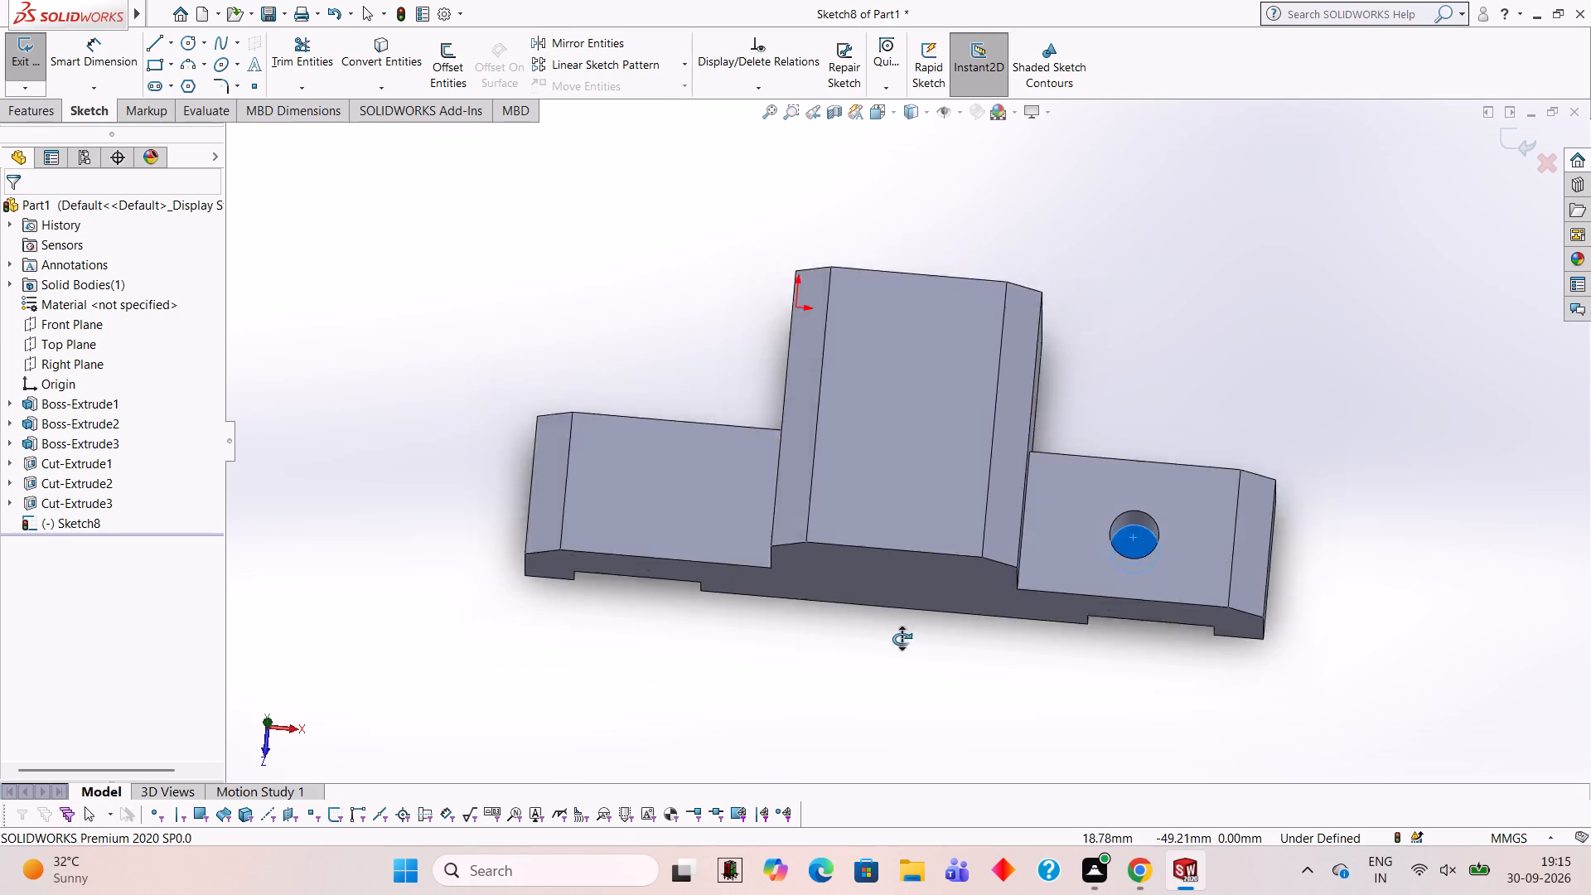
middle_click_drag(902, 639, 902, 594)
key("ctrl+z")
key("ctrl+z")
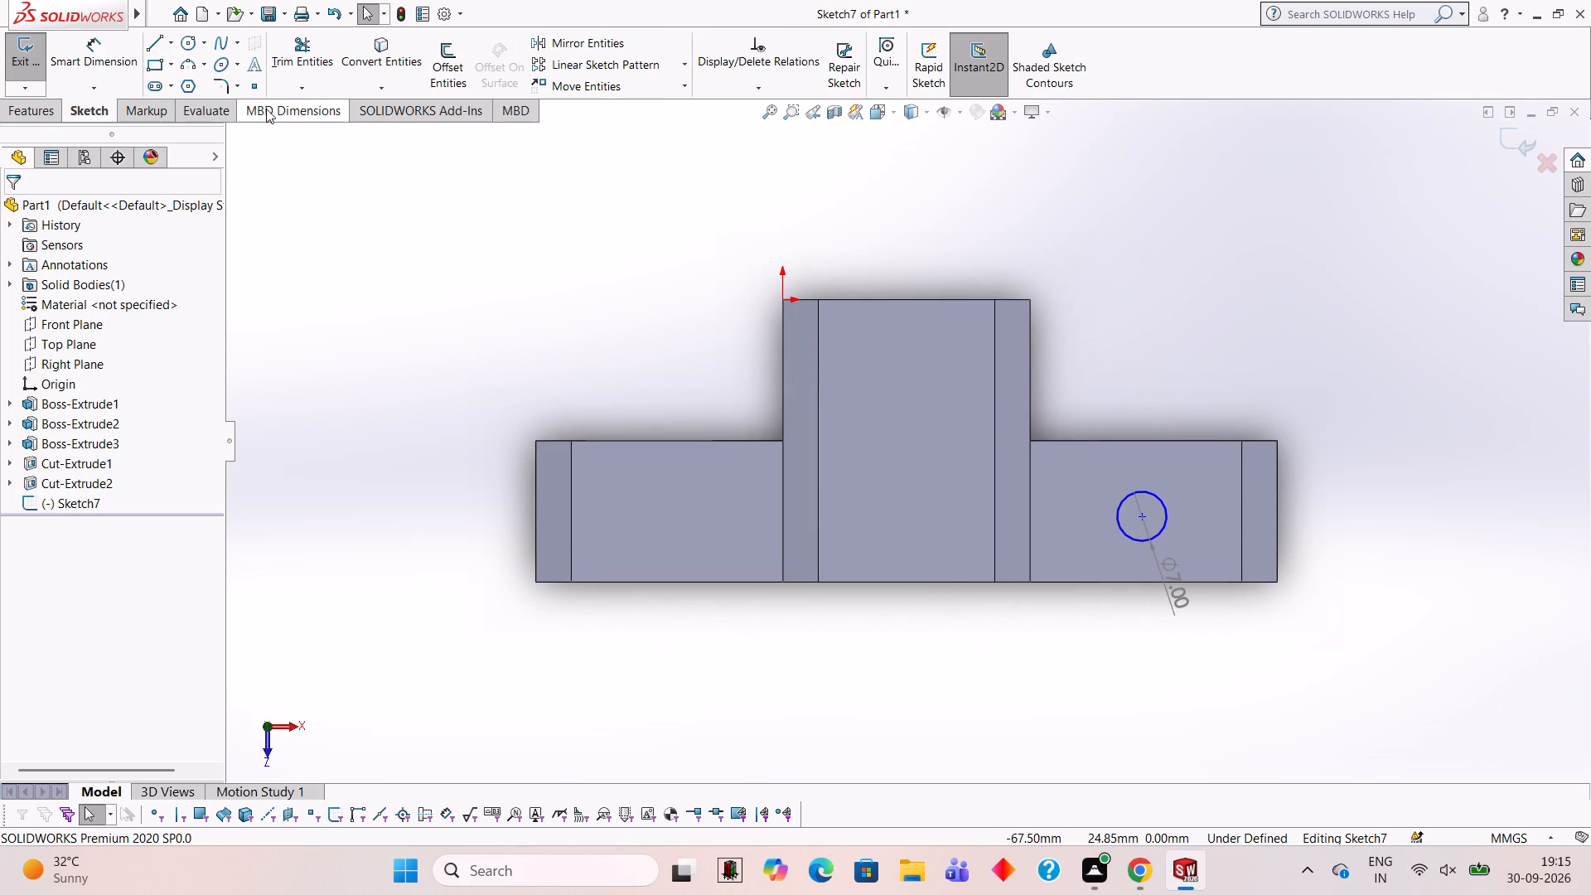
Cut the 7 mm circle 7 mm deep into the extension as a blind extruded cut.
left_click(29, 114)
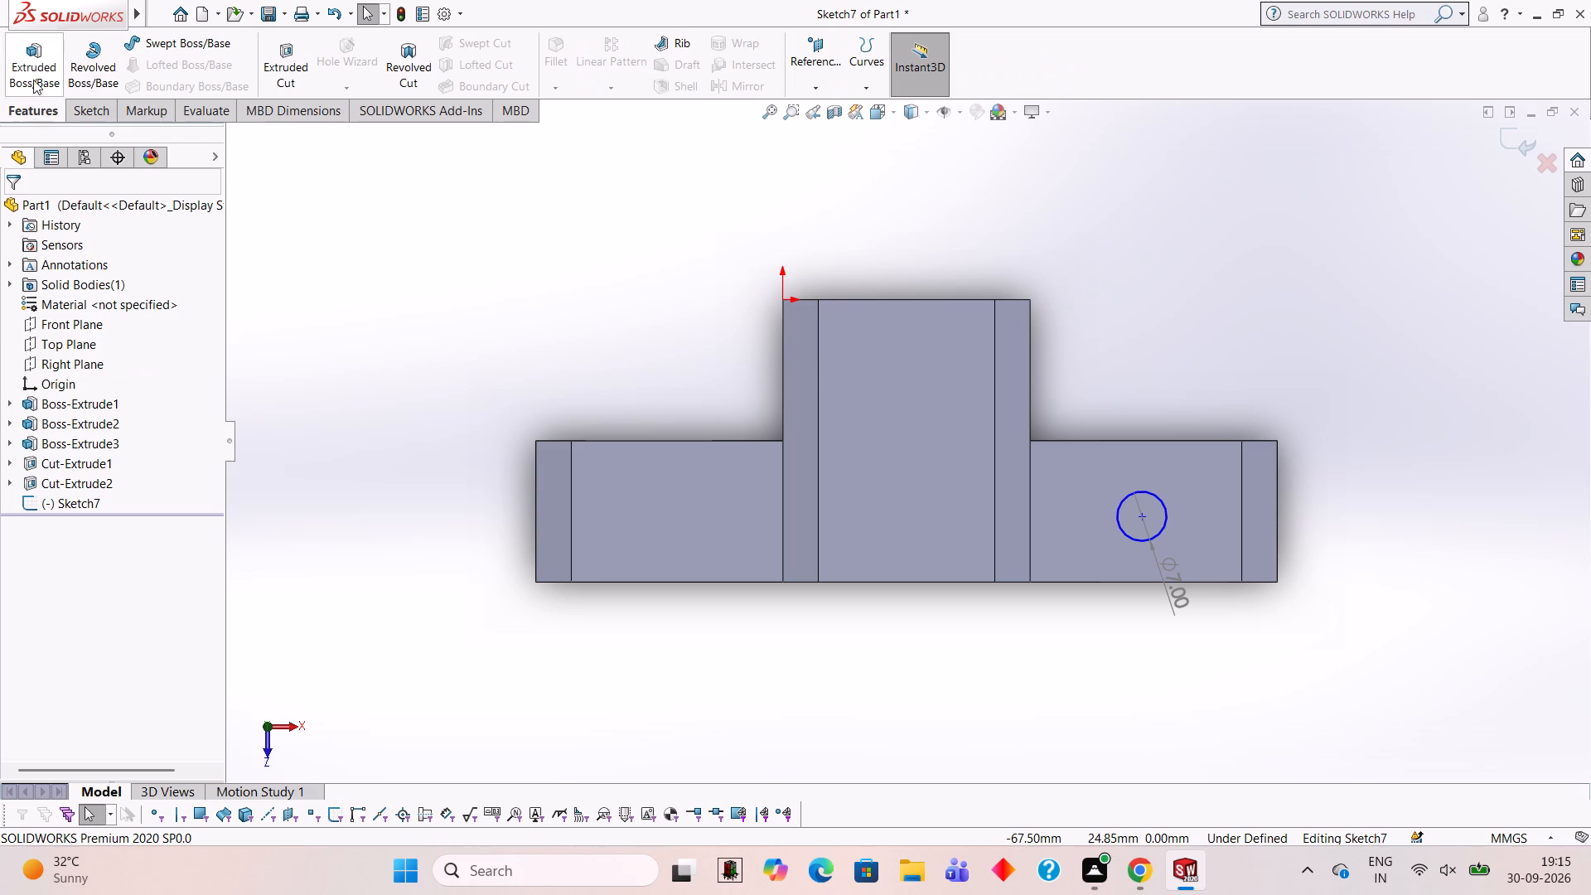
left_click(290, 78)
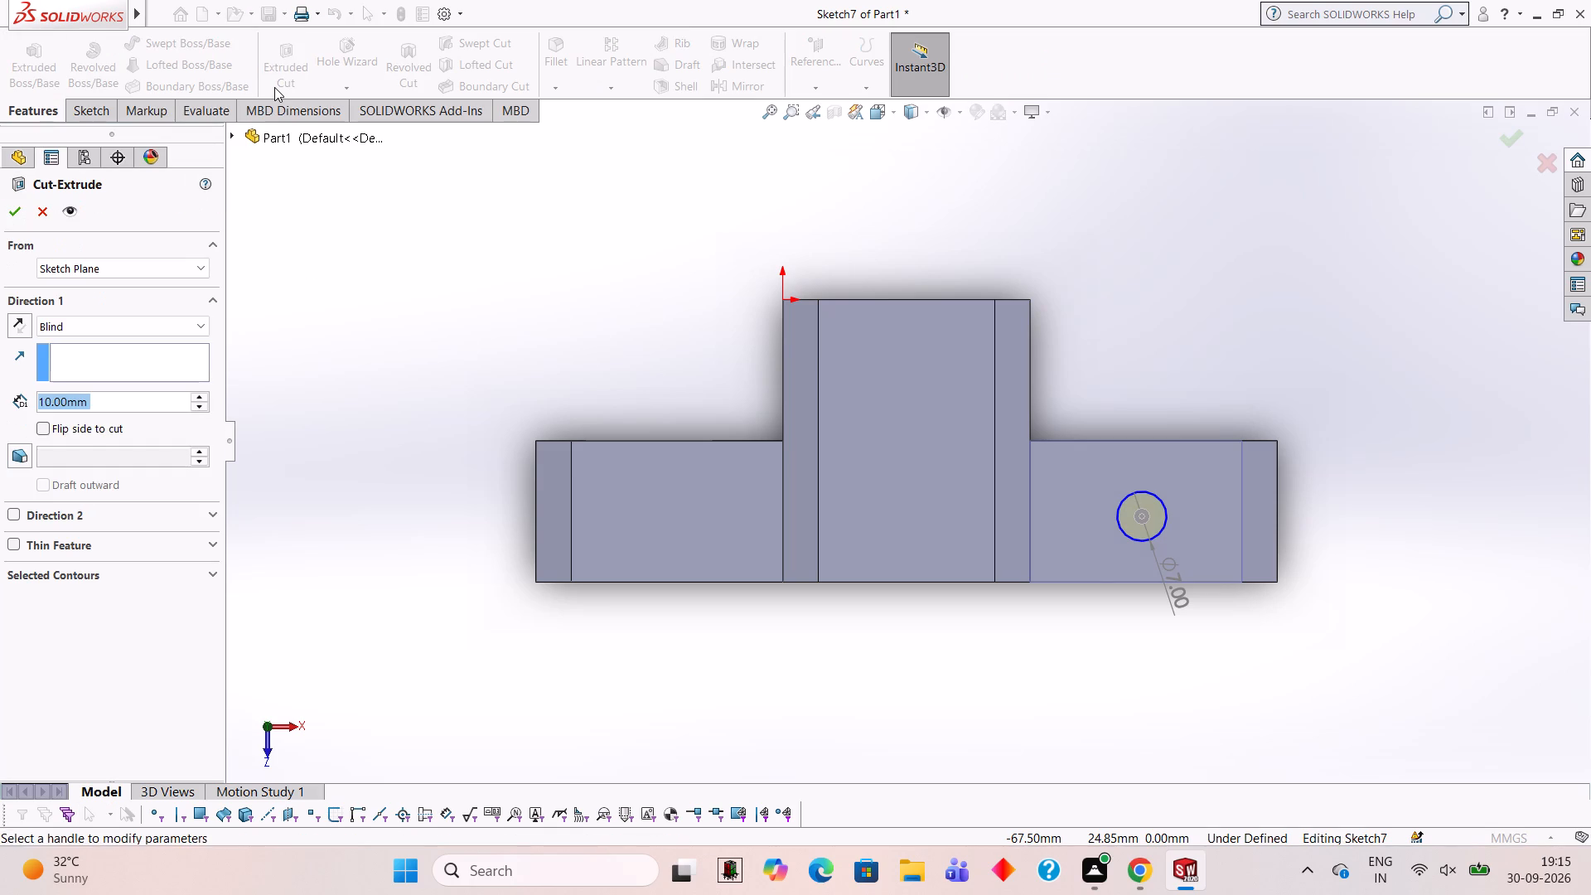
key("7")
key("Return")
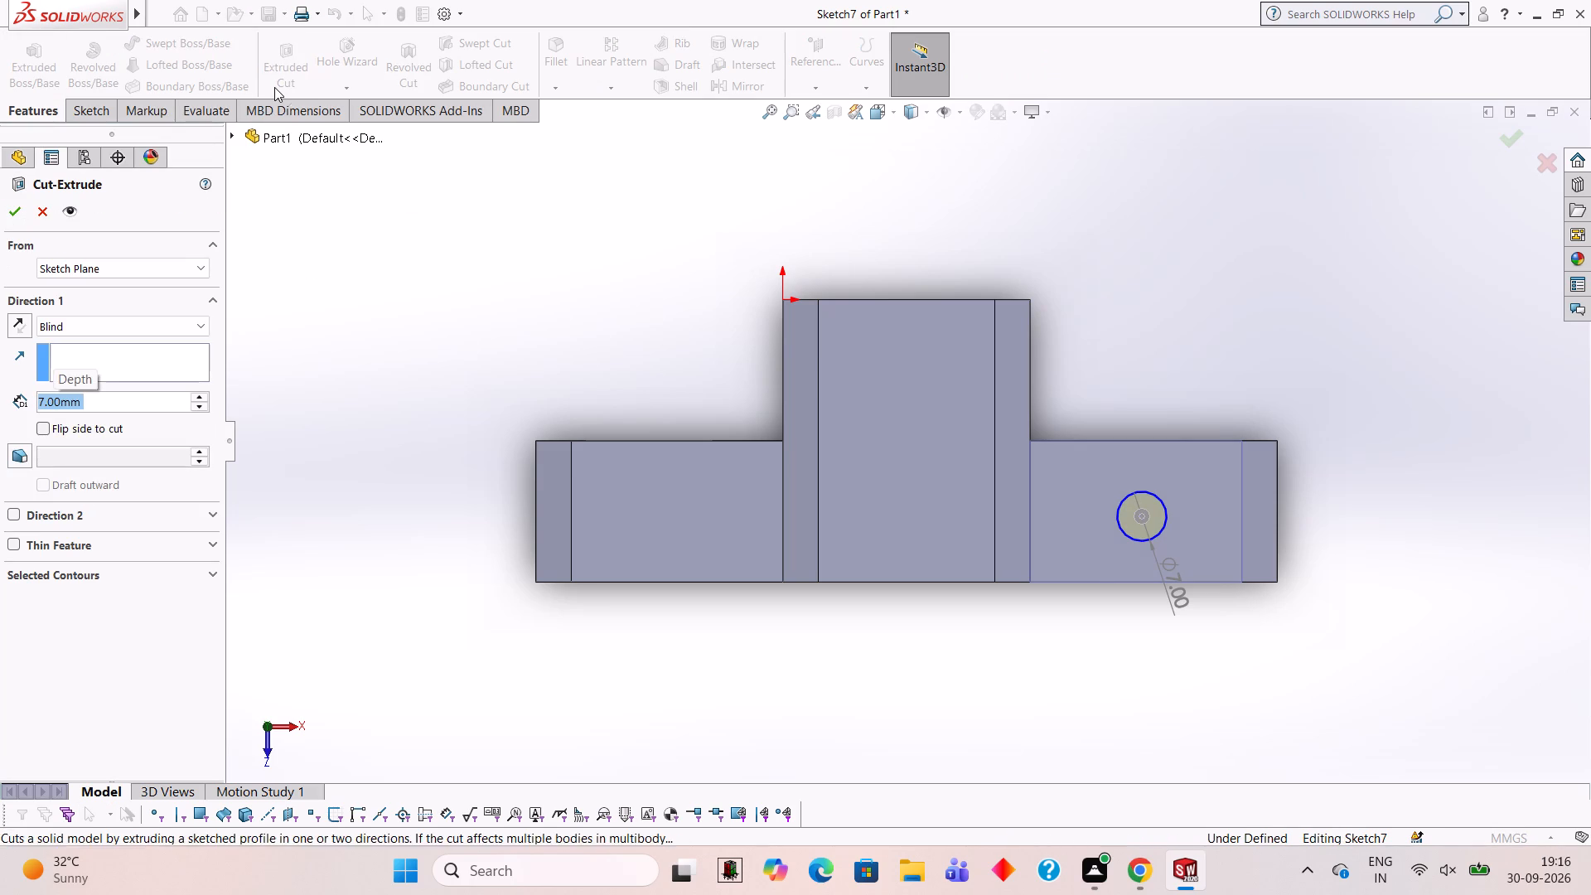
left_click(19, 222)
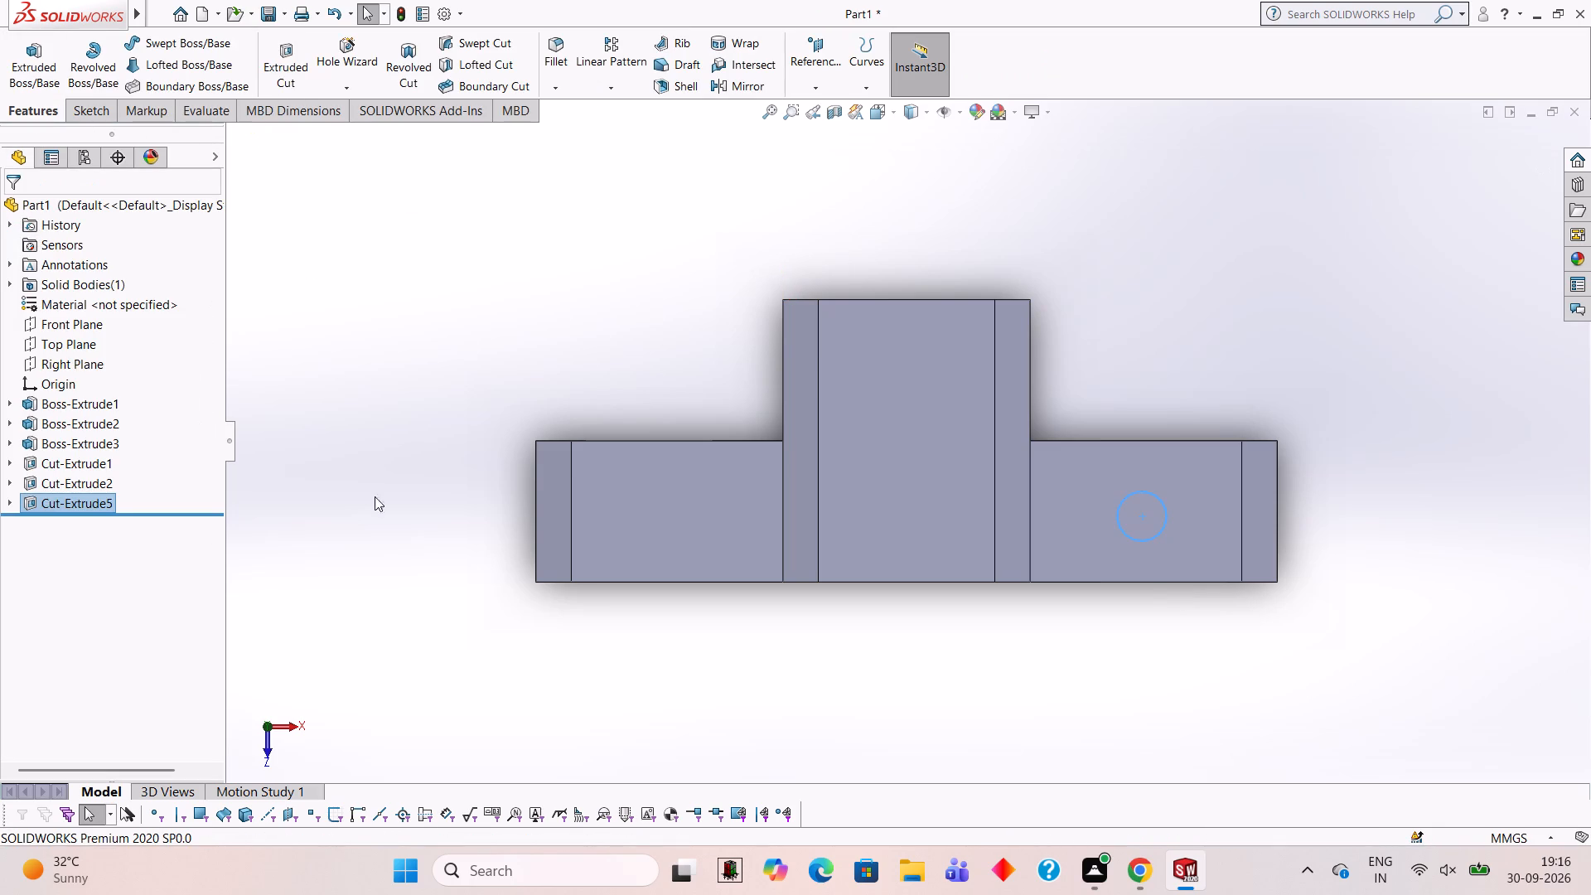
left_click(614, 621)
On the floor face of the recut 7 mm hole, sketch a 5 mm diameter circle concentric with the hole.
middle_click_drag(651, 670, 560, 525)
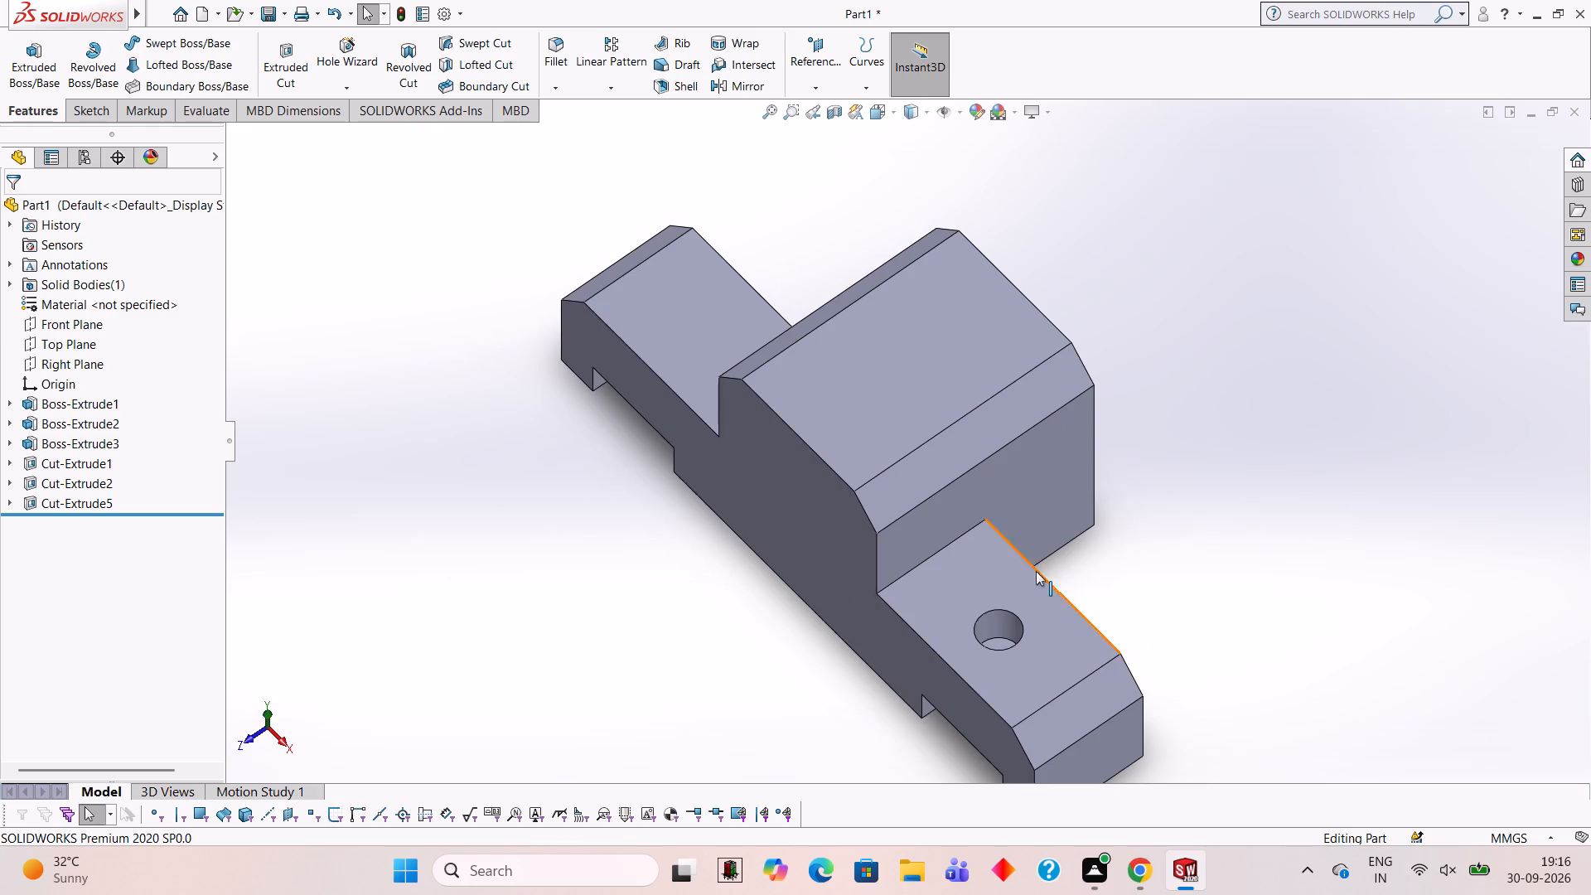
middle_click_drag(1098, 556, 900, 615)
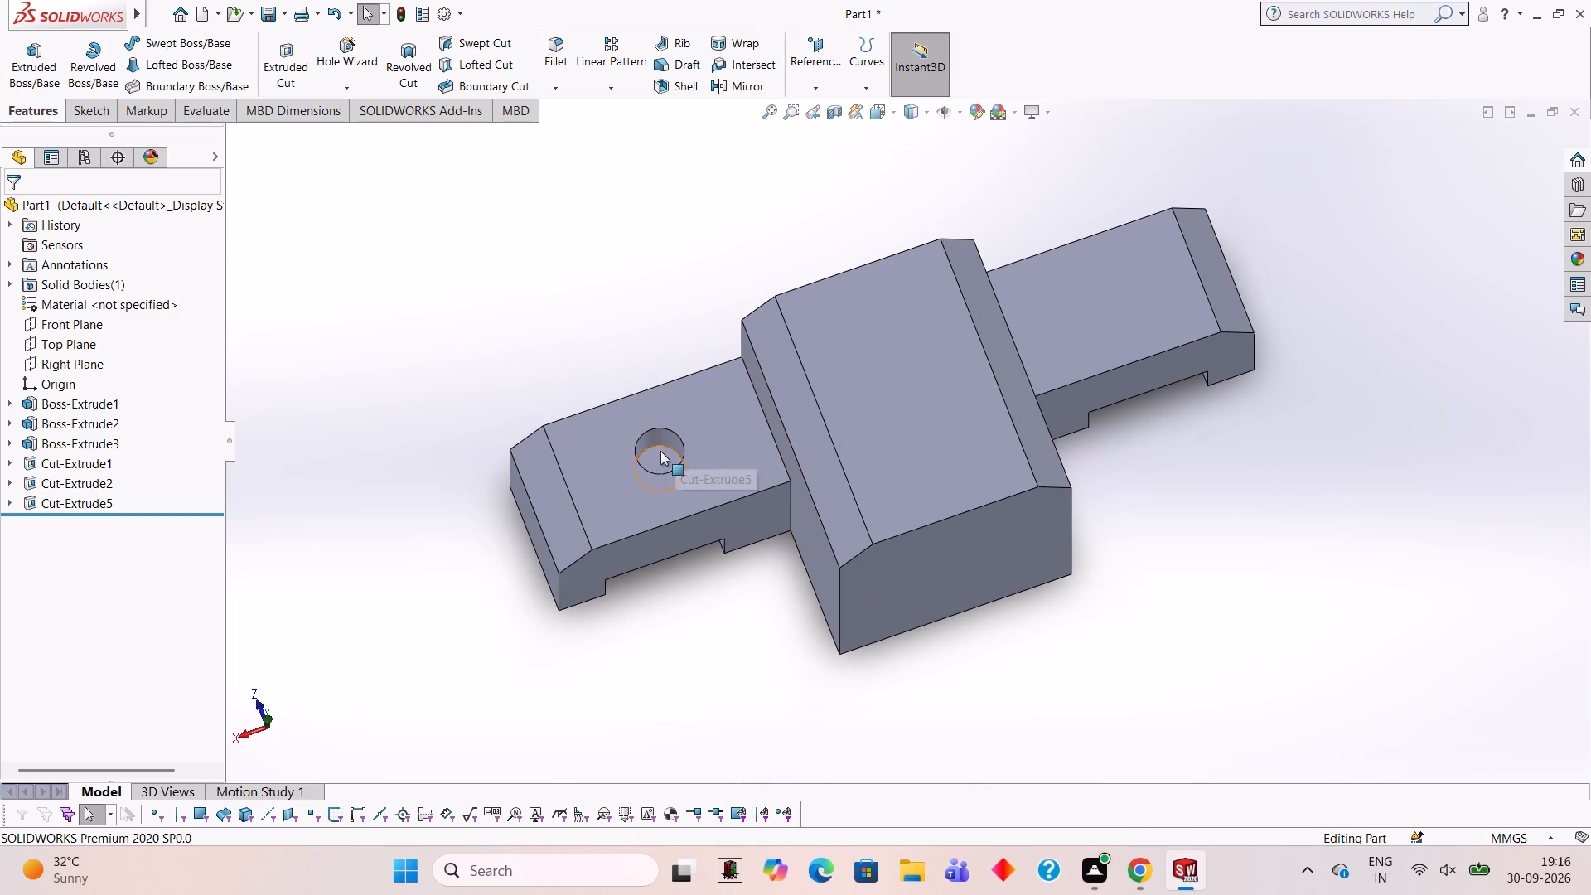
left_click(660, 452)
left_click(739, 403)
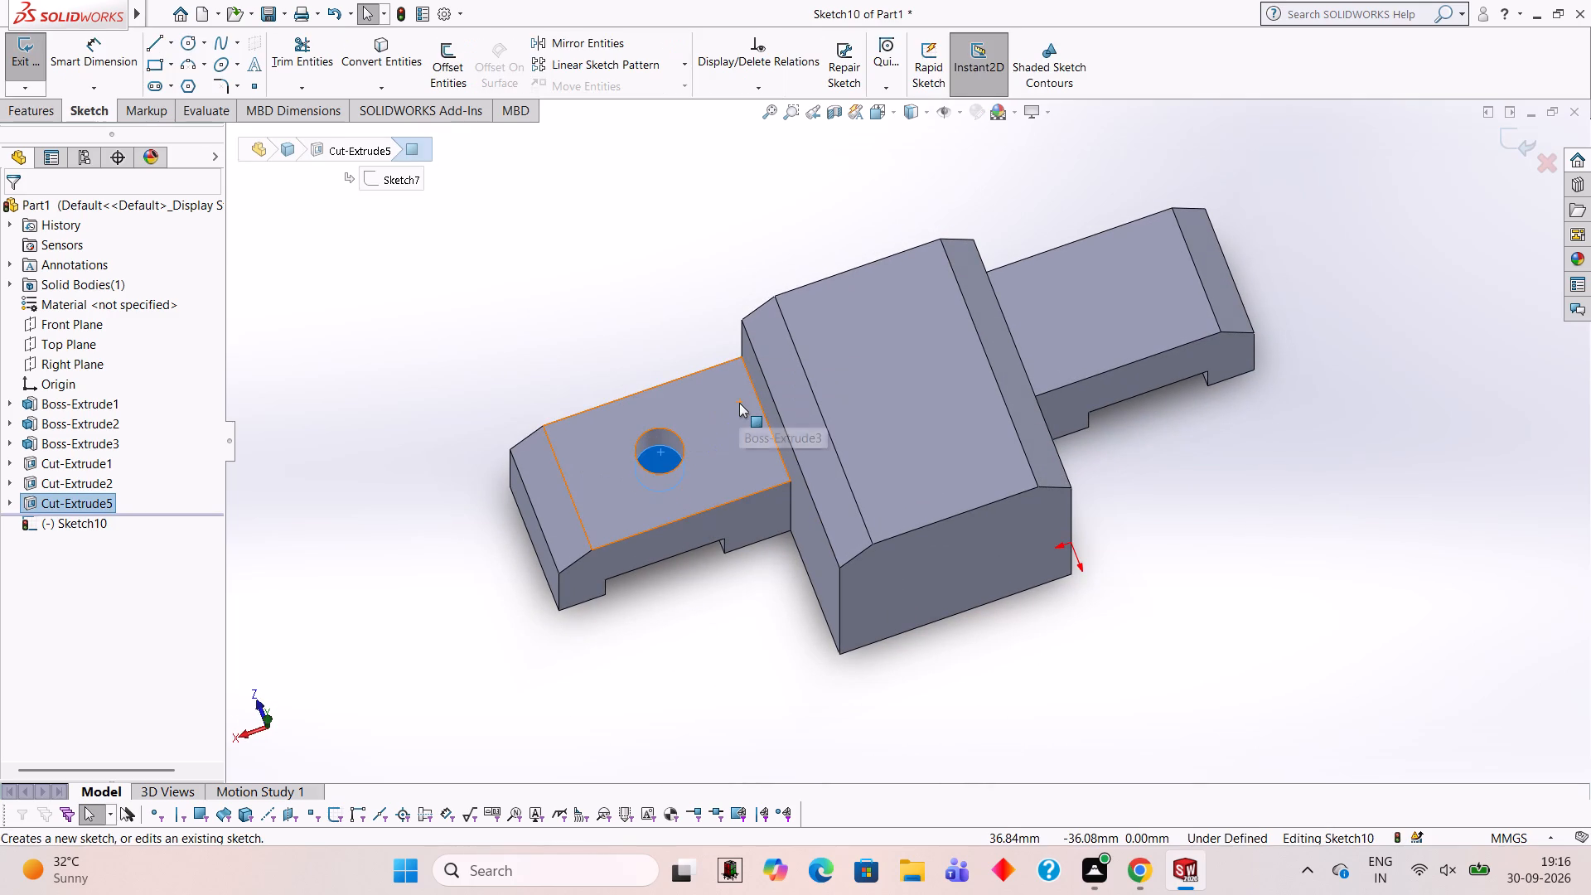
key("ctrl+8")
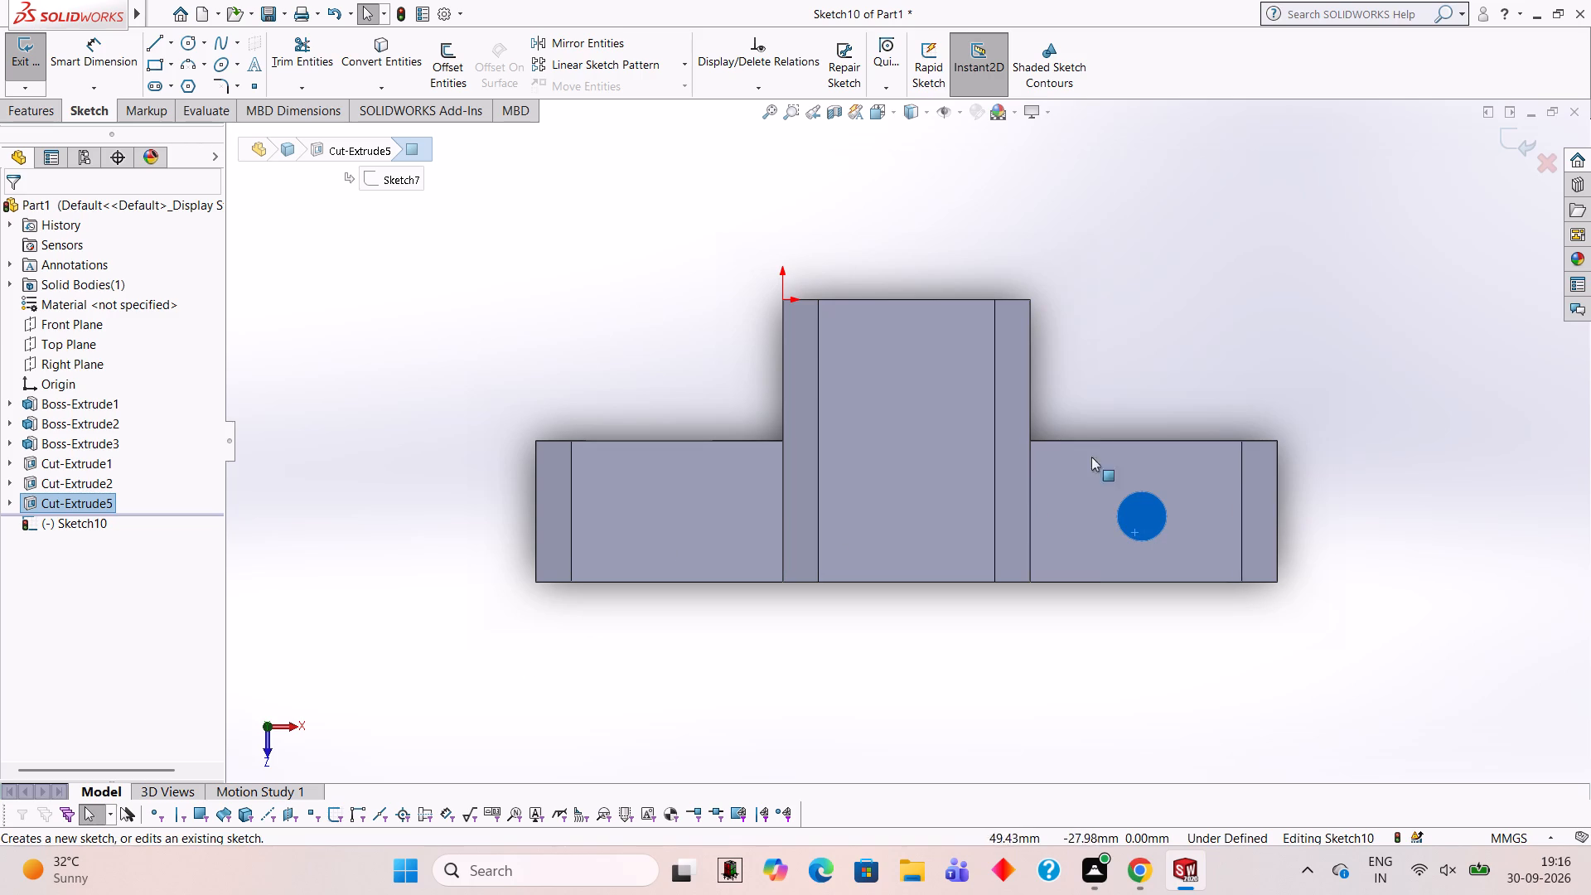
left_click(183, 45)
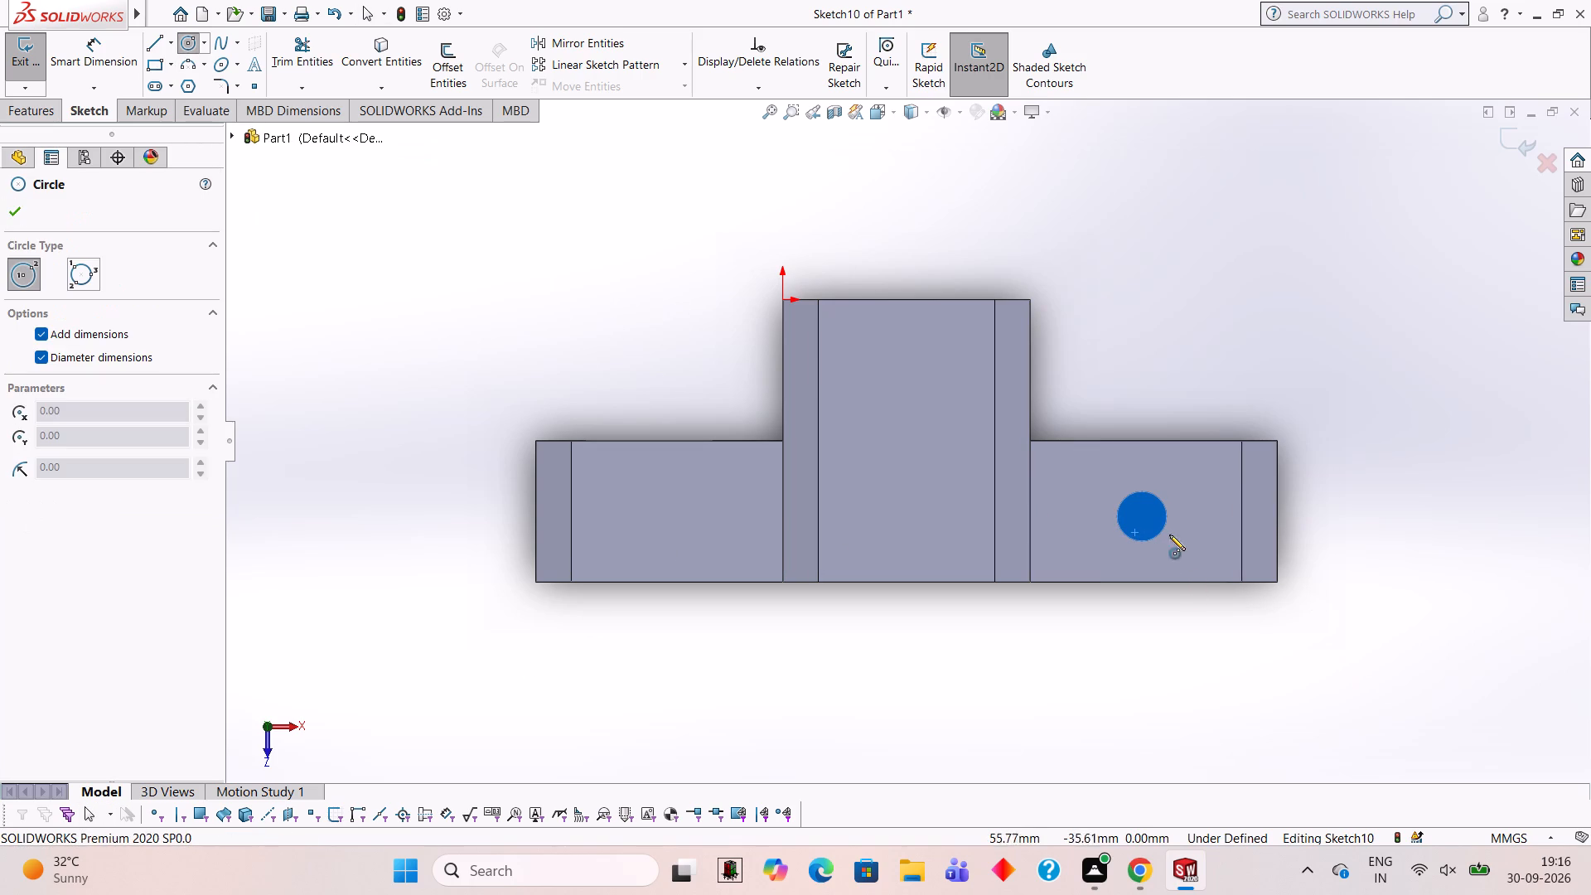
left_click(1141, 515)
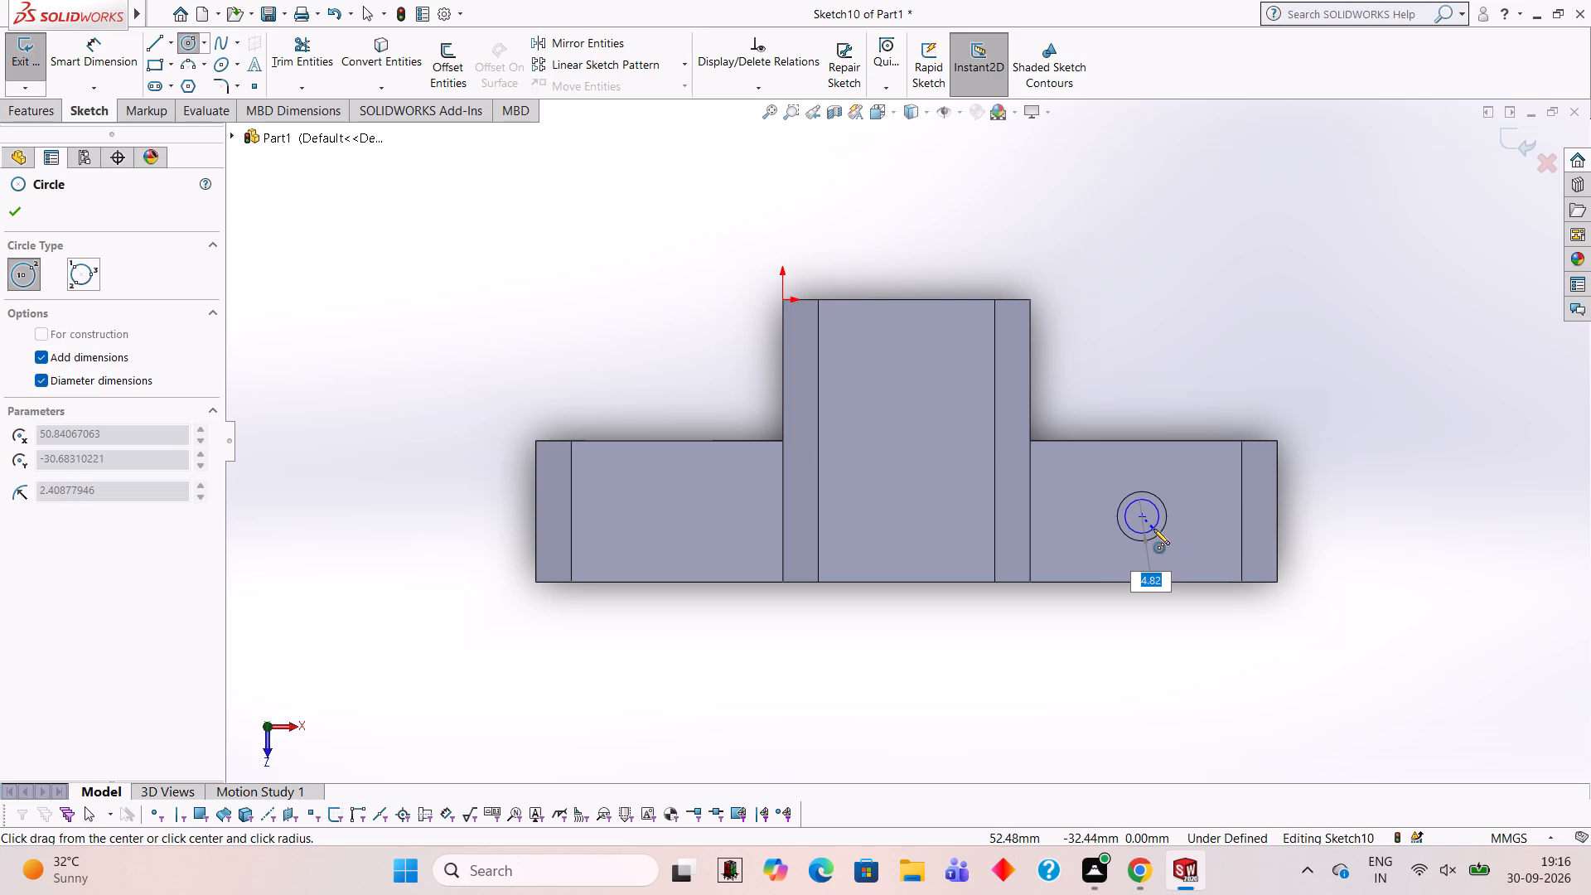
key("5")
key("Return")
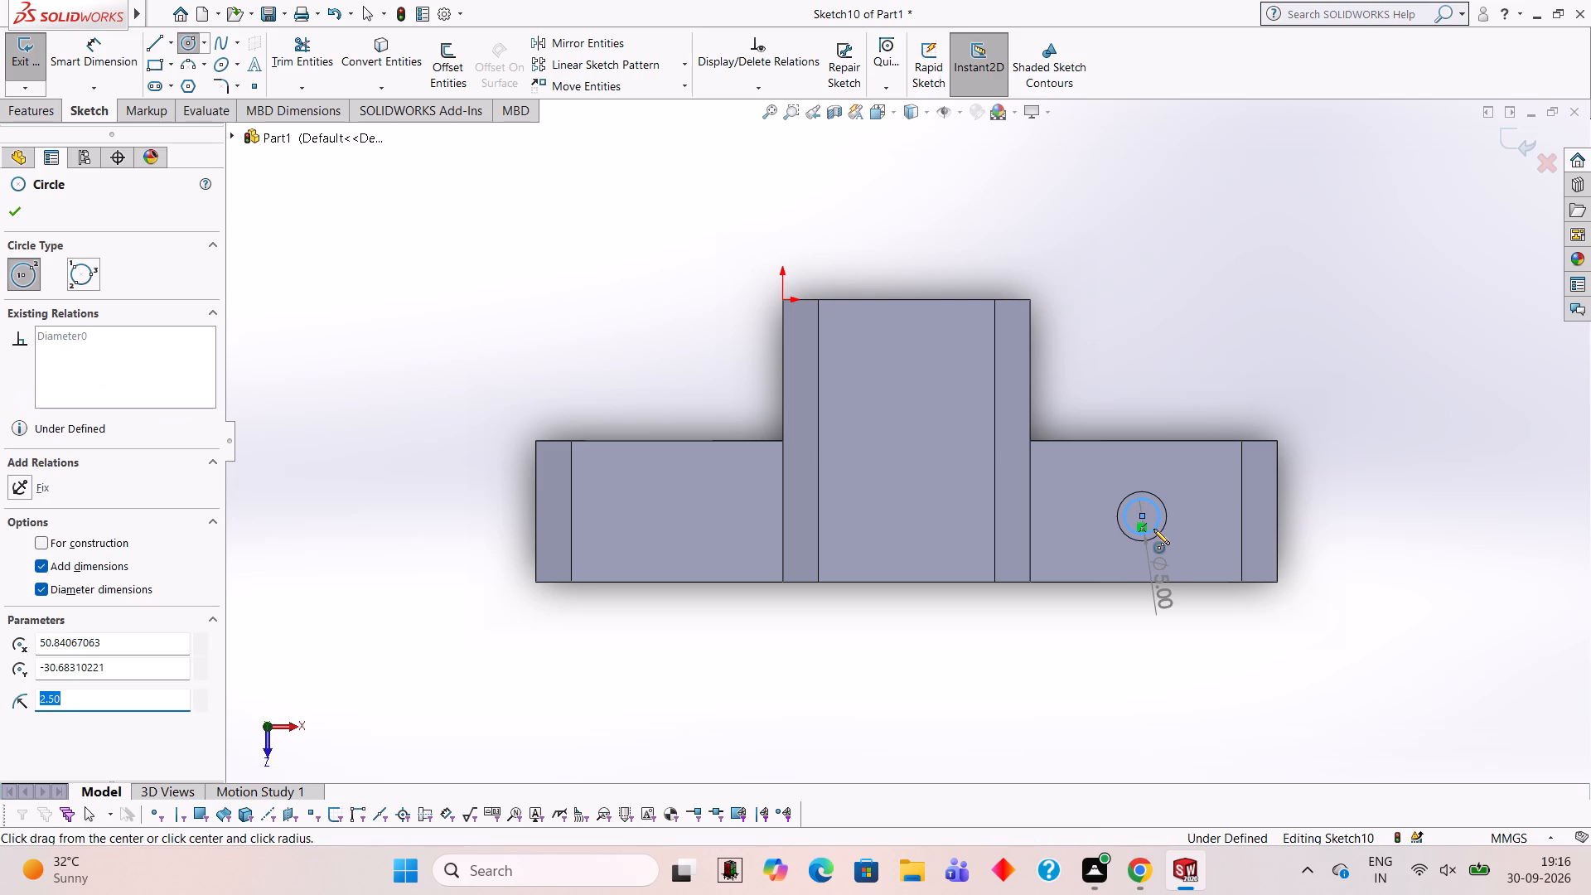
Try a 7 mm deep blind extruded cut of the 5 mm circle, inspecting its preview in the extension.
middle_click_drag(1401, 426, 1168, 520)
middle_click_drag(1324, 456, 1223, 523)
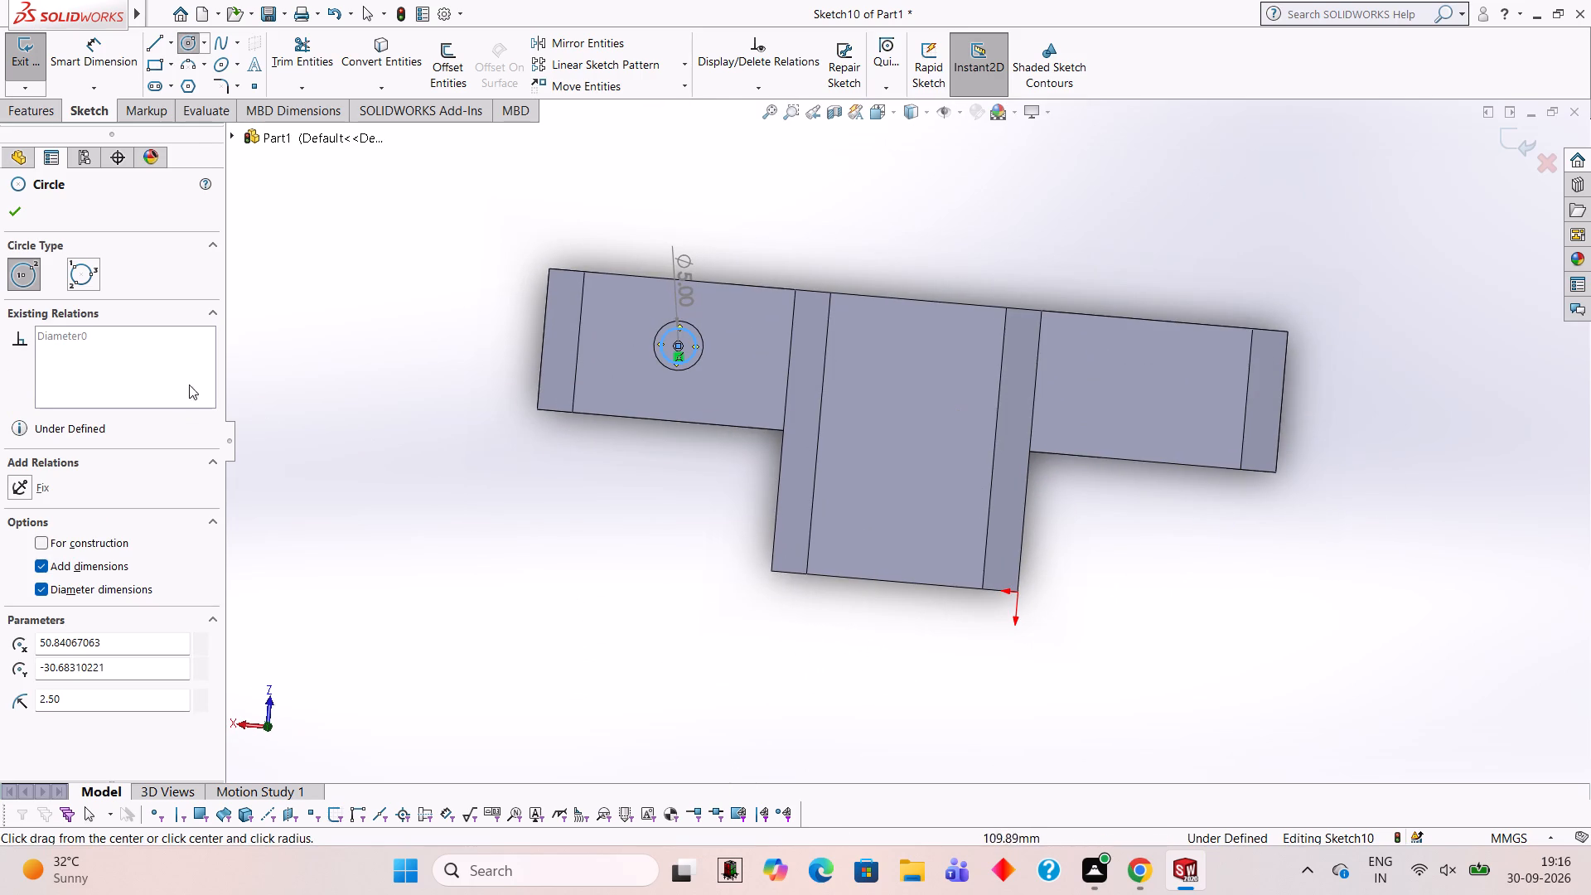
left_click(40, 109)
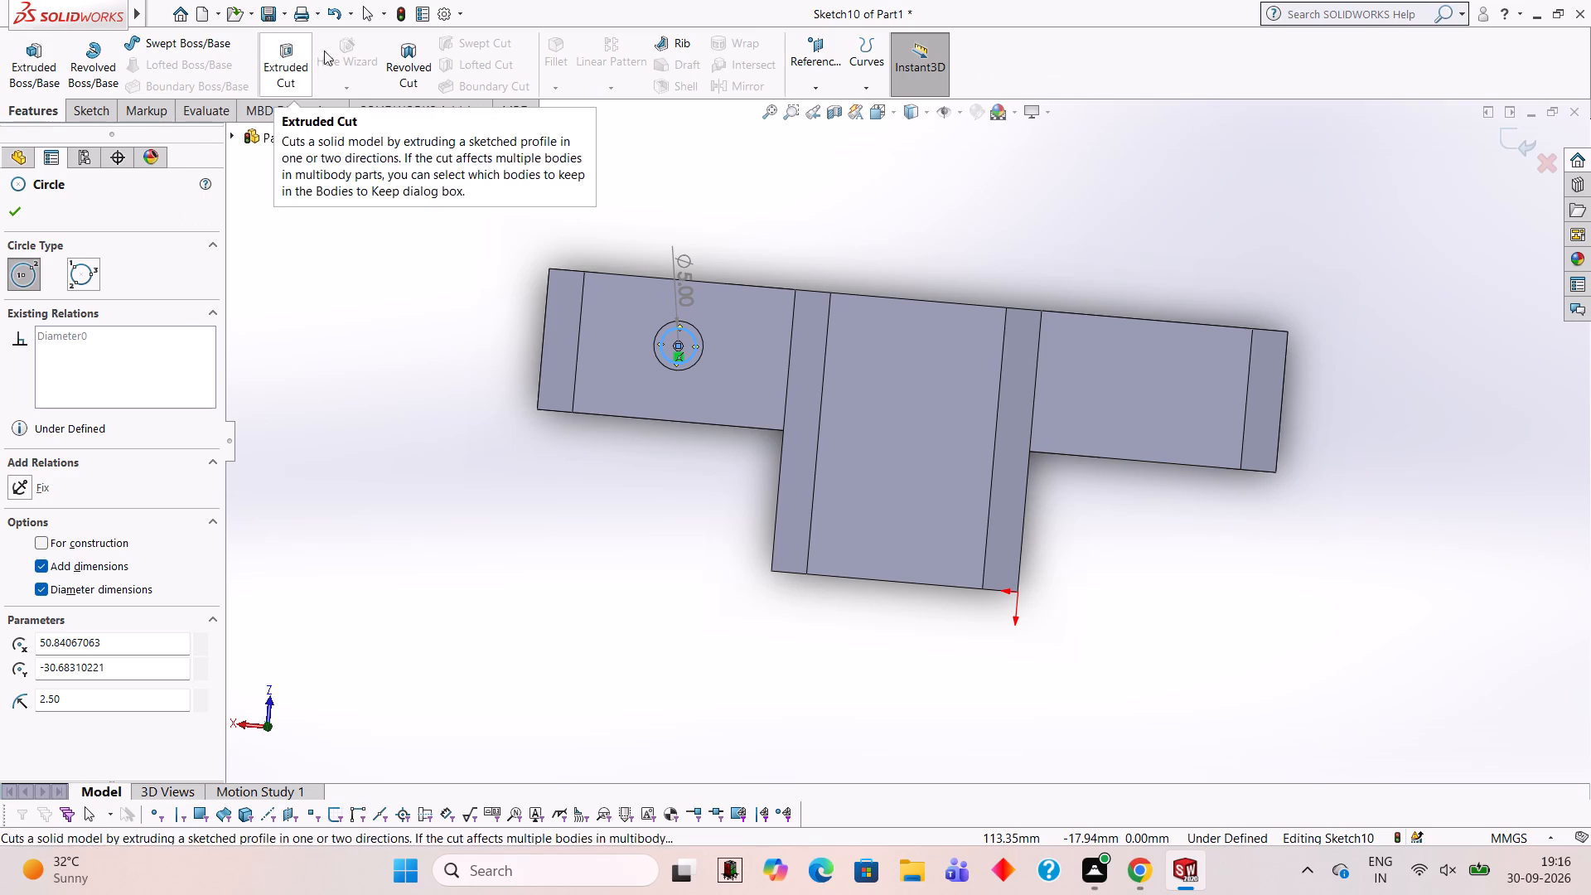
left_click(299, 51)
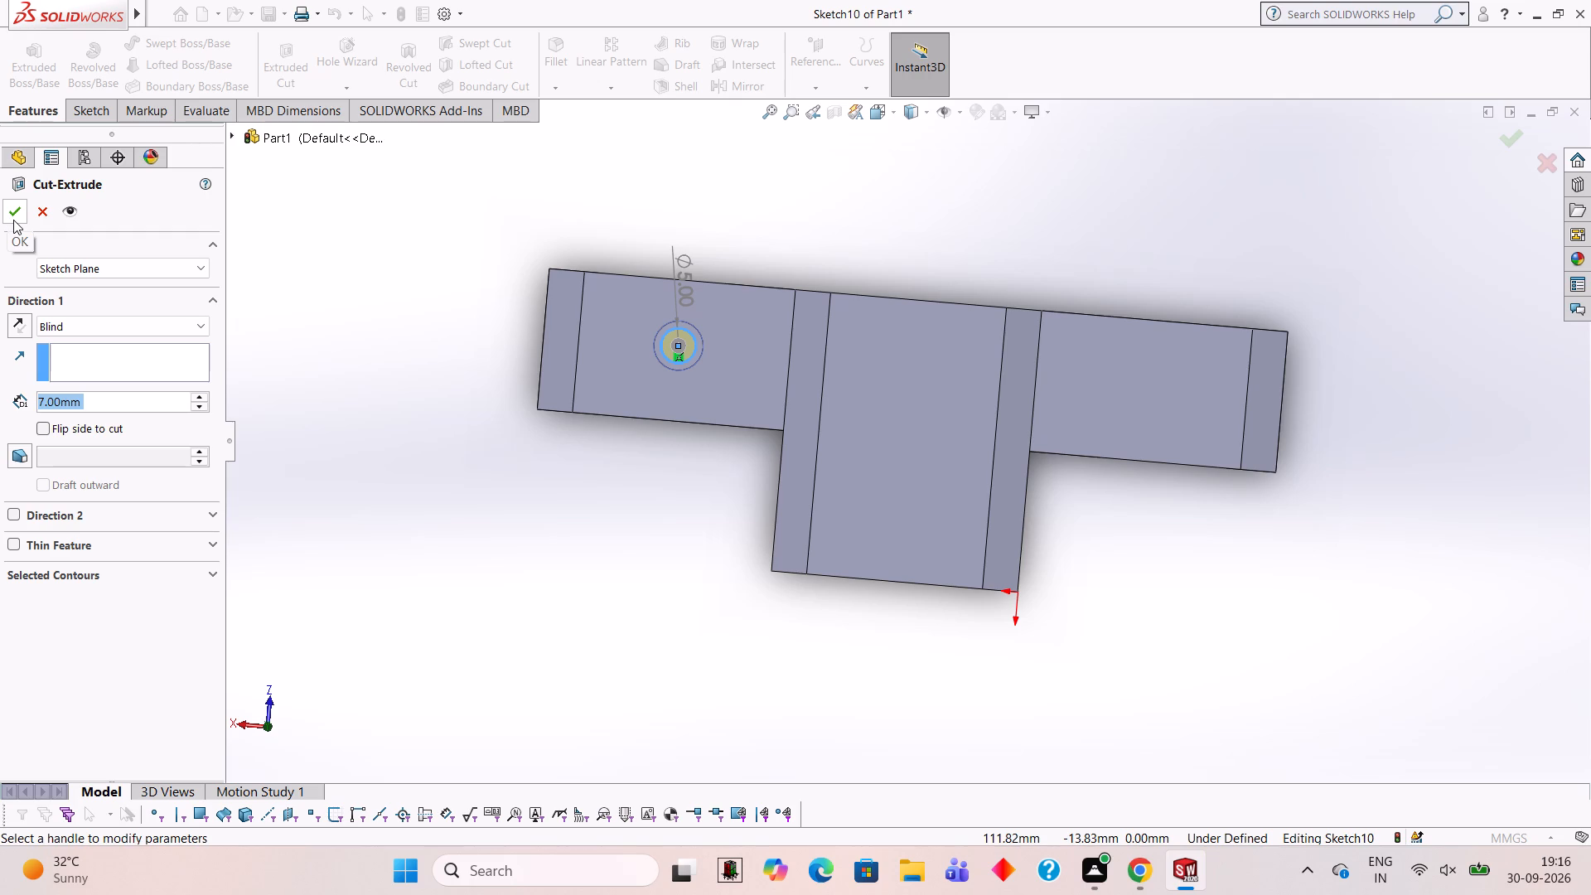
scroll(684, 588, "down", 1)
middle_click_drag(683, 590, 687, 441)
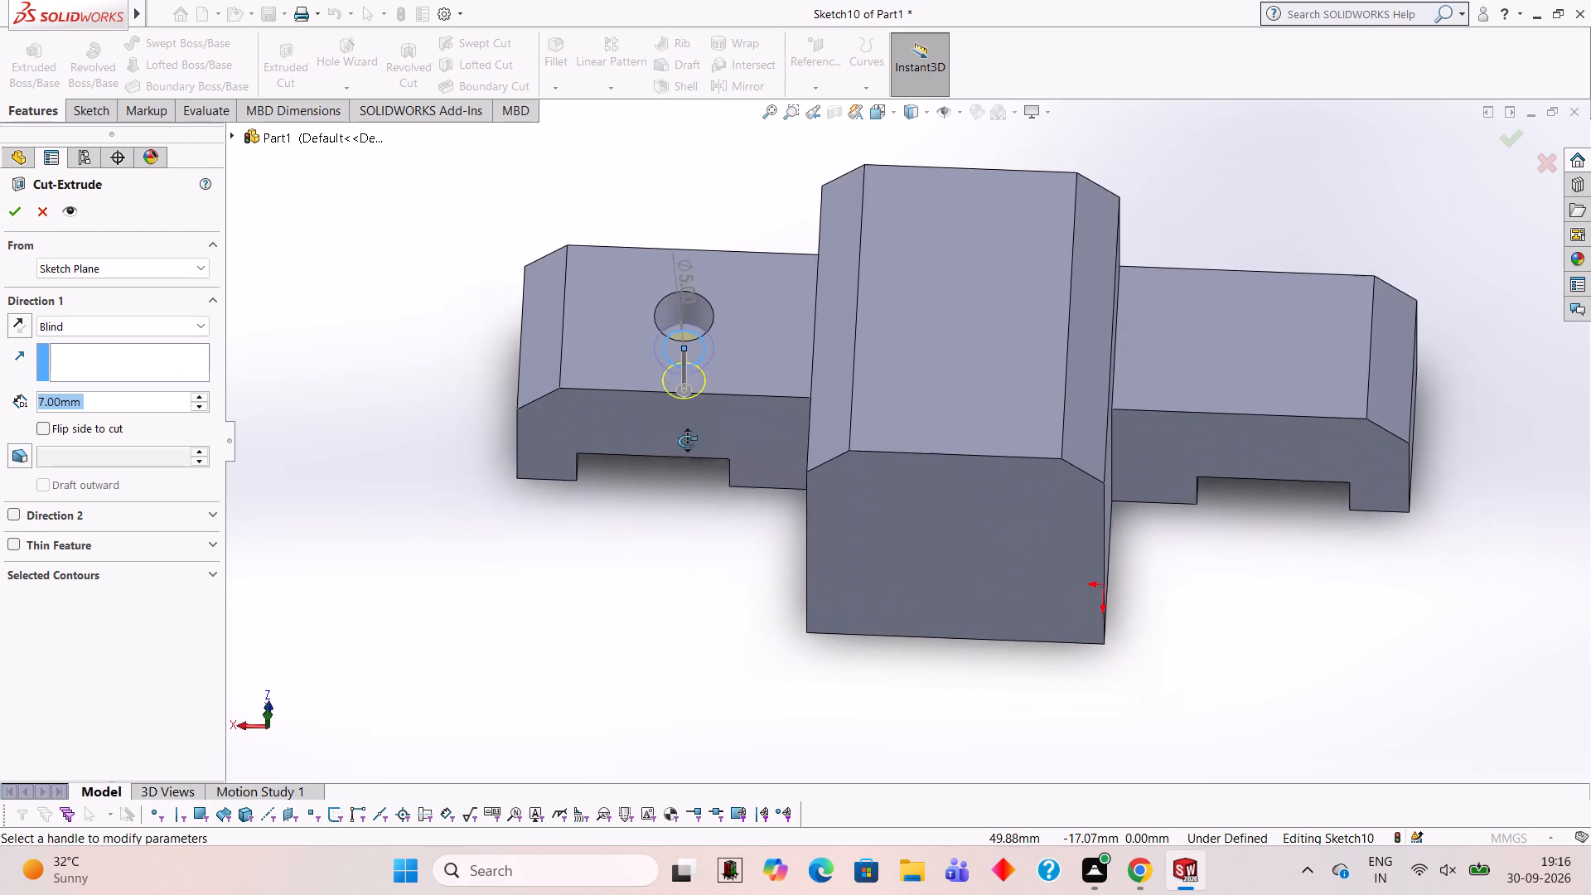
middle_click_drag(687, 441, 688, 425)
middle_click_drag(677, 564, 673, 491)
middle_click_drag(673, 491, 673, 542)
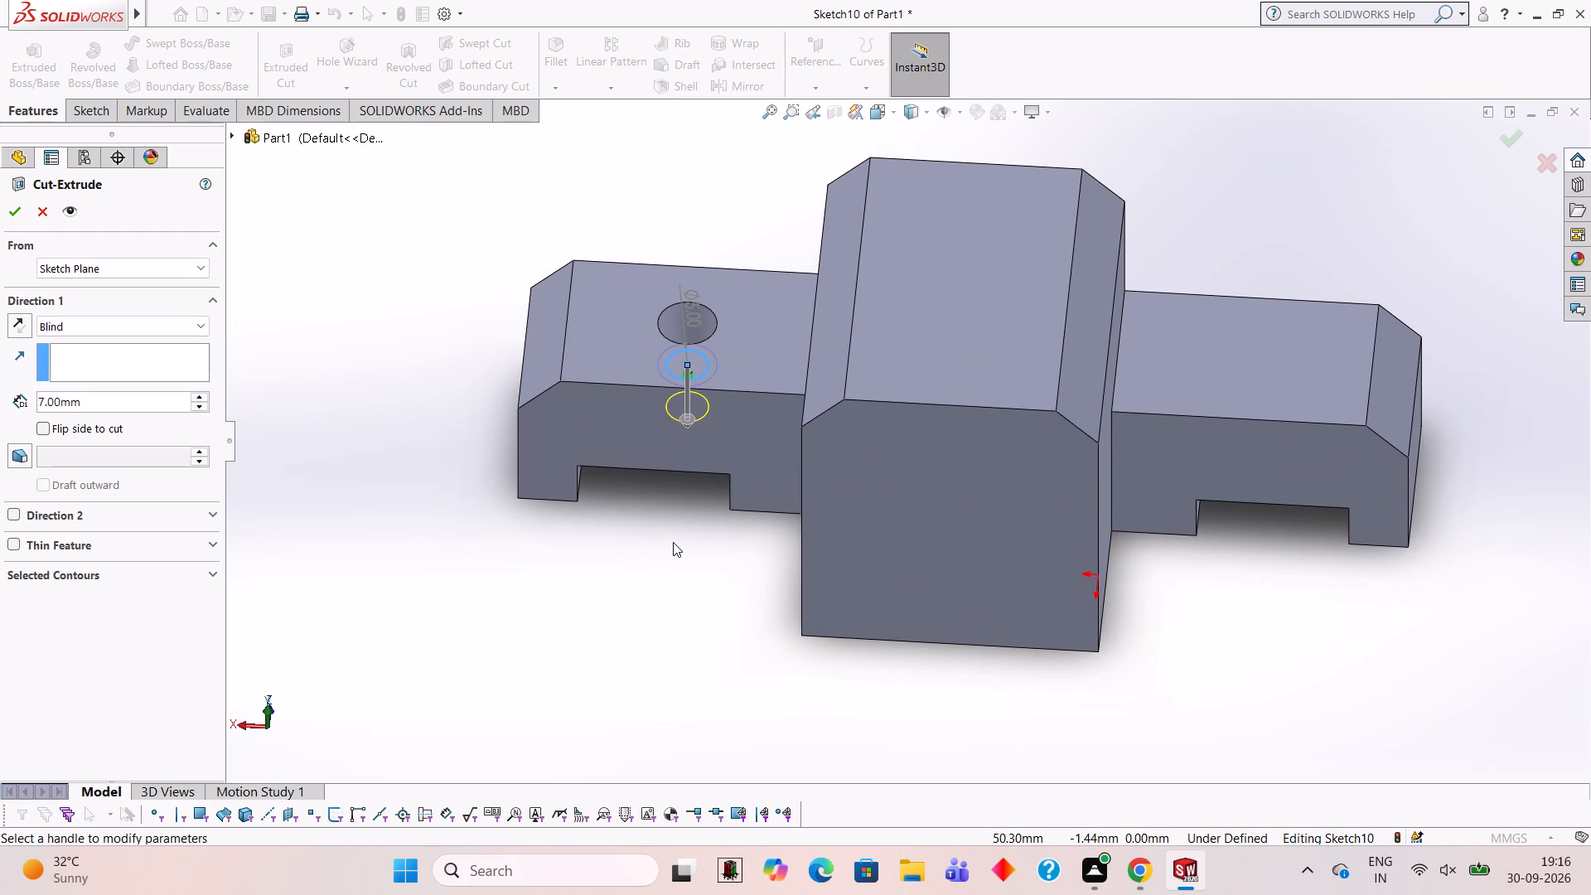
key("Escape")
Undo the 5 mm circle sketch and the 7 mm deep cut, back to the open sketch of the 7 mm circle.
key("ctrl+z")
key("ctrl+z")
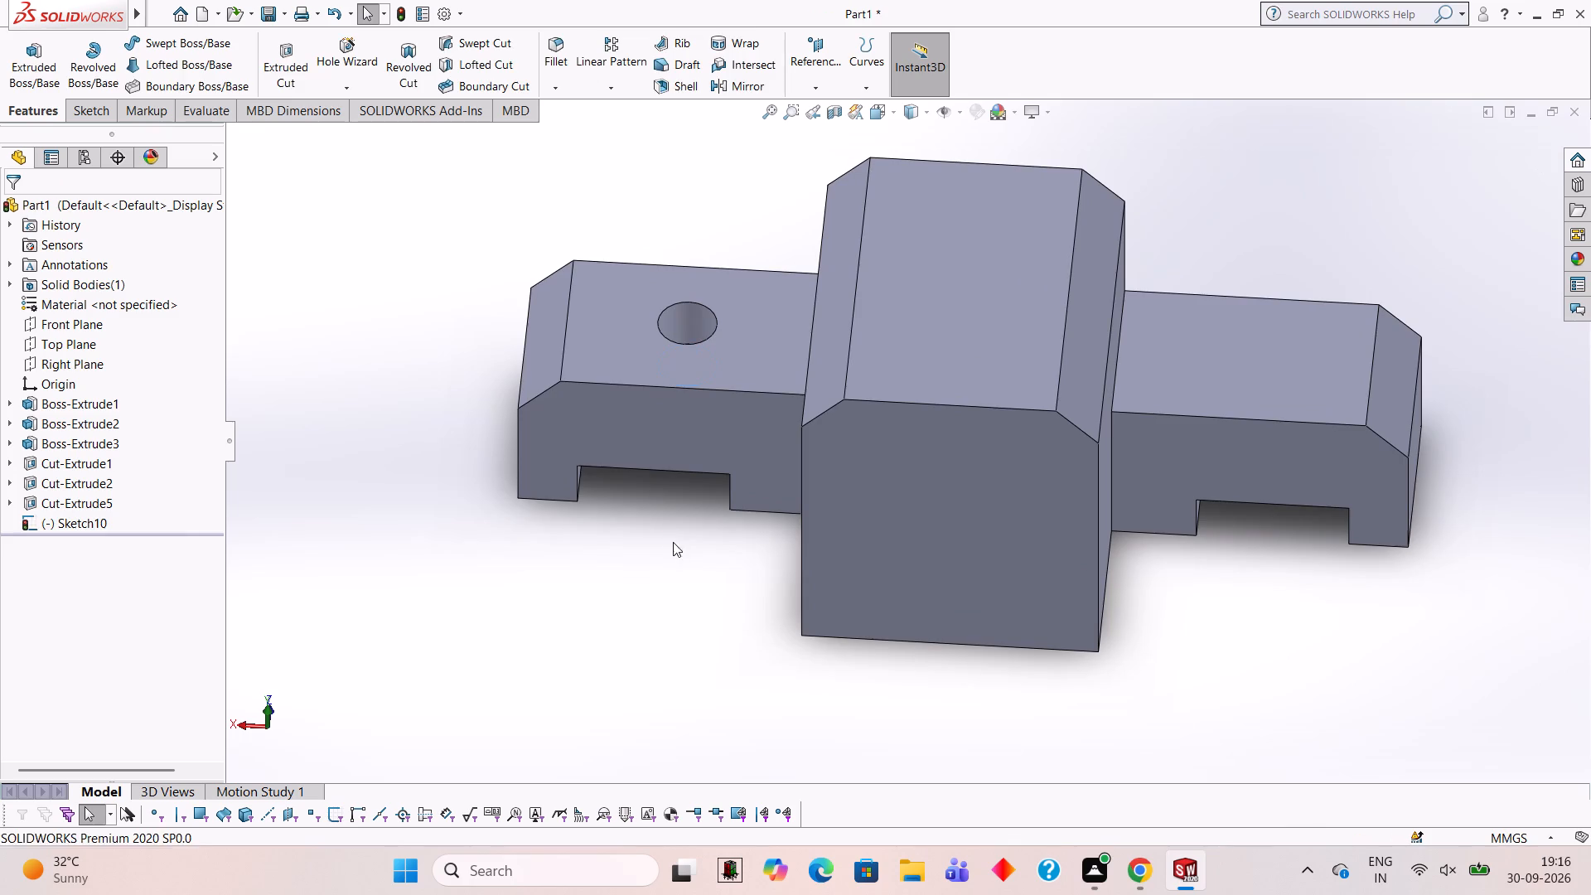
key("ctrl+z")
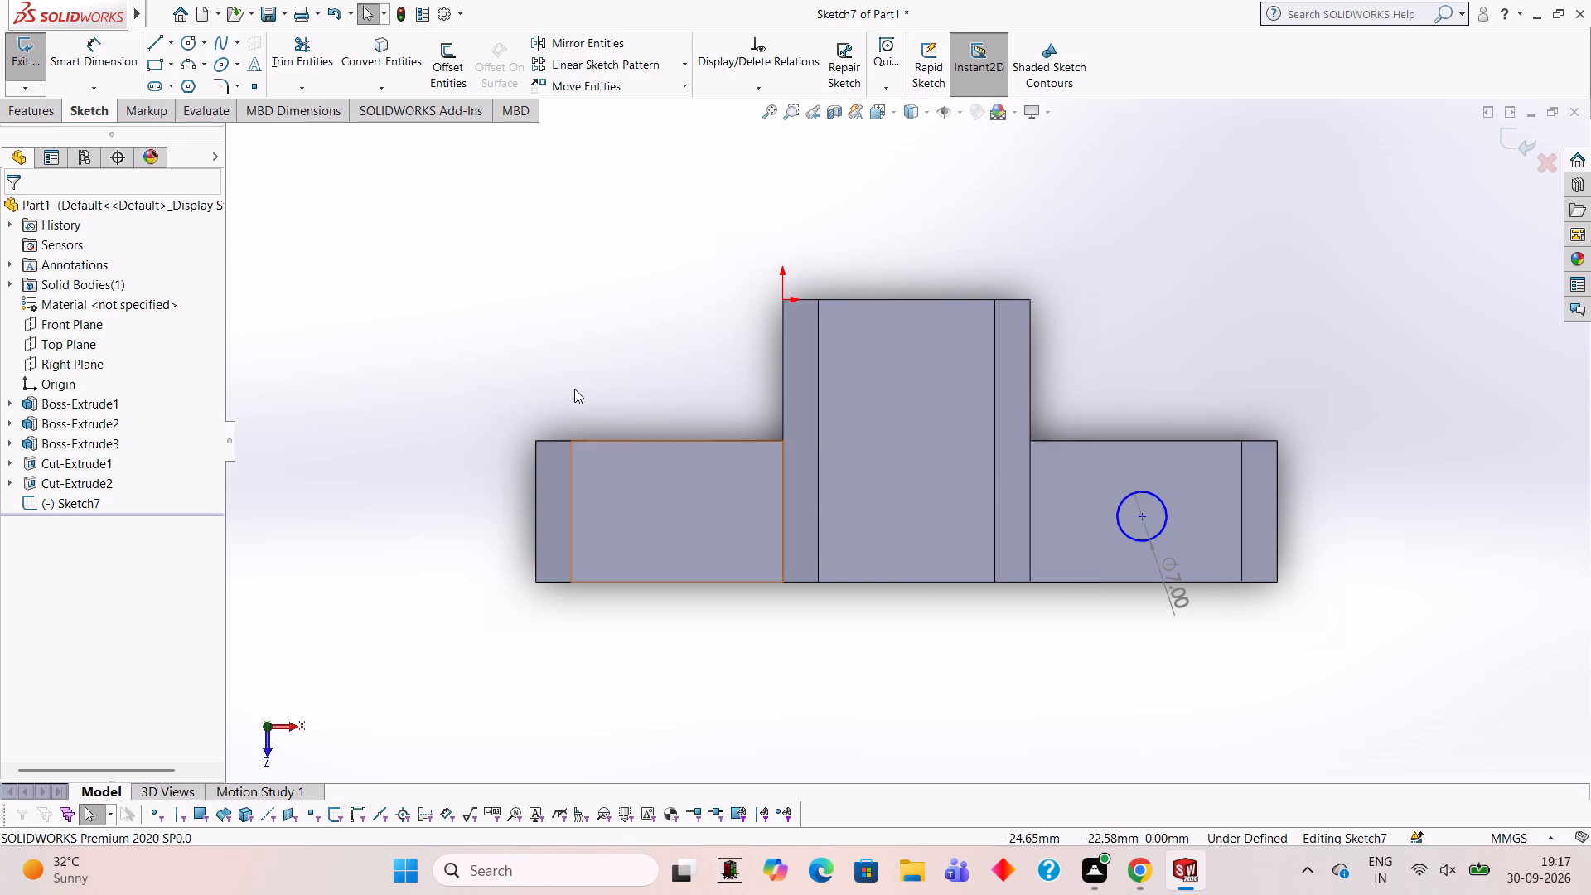
Dimension the 7 mm circle's centre 10 mm from the lug edge flush with the block and 36.5 mm from the midpoint of the block's edge.
left_click(99, 50)
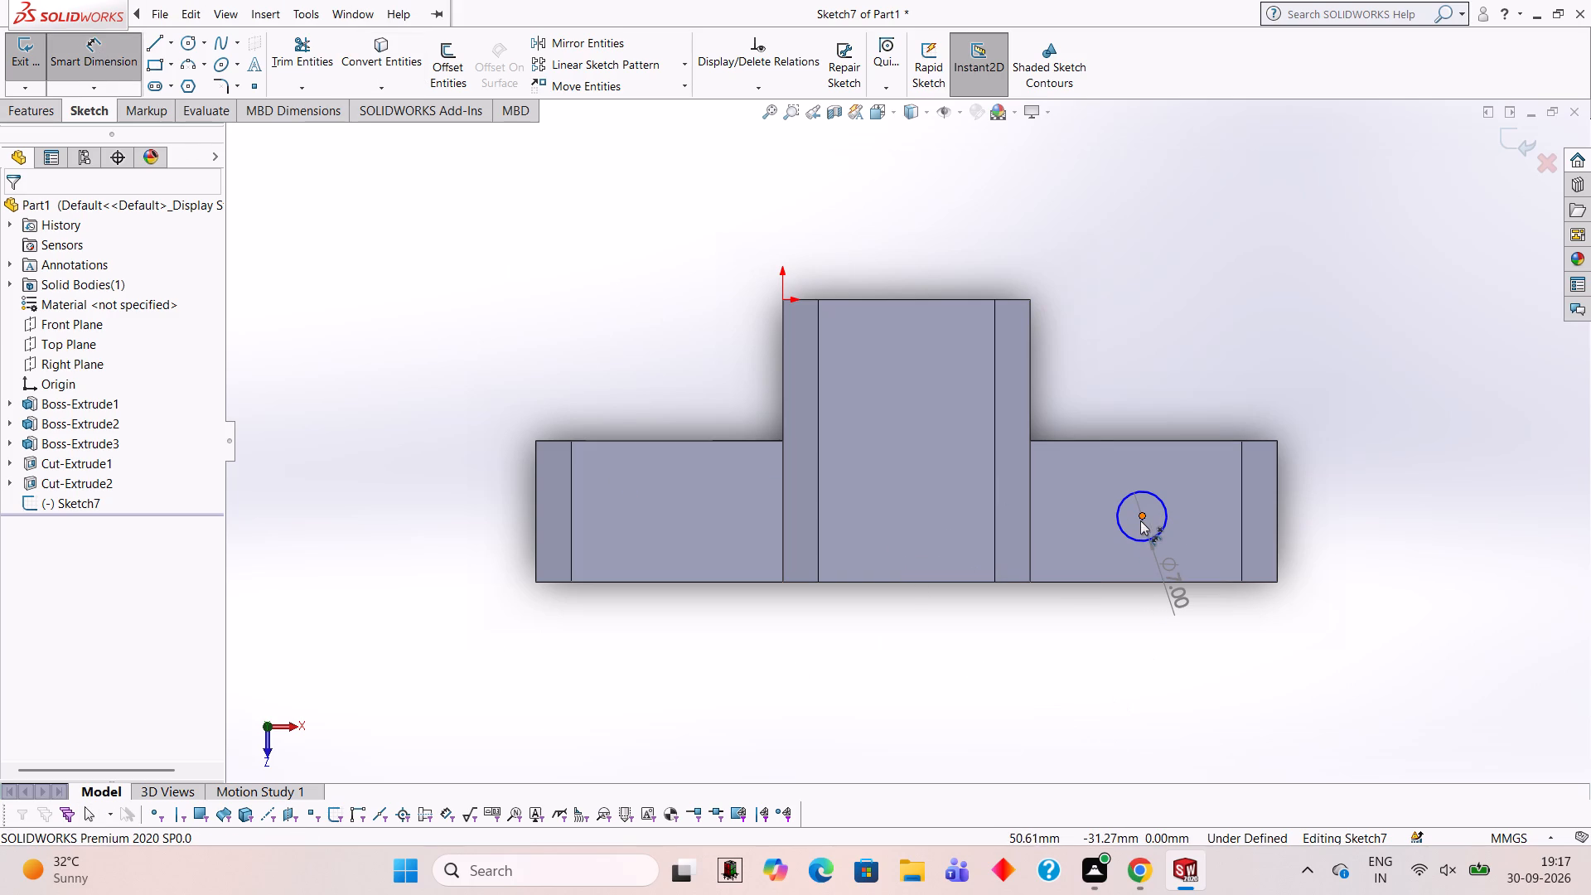
left_click(1141, 520)
left_click(1150, 582)
left_click(1395, 527)
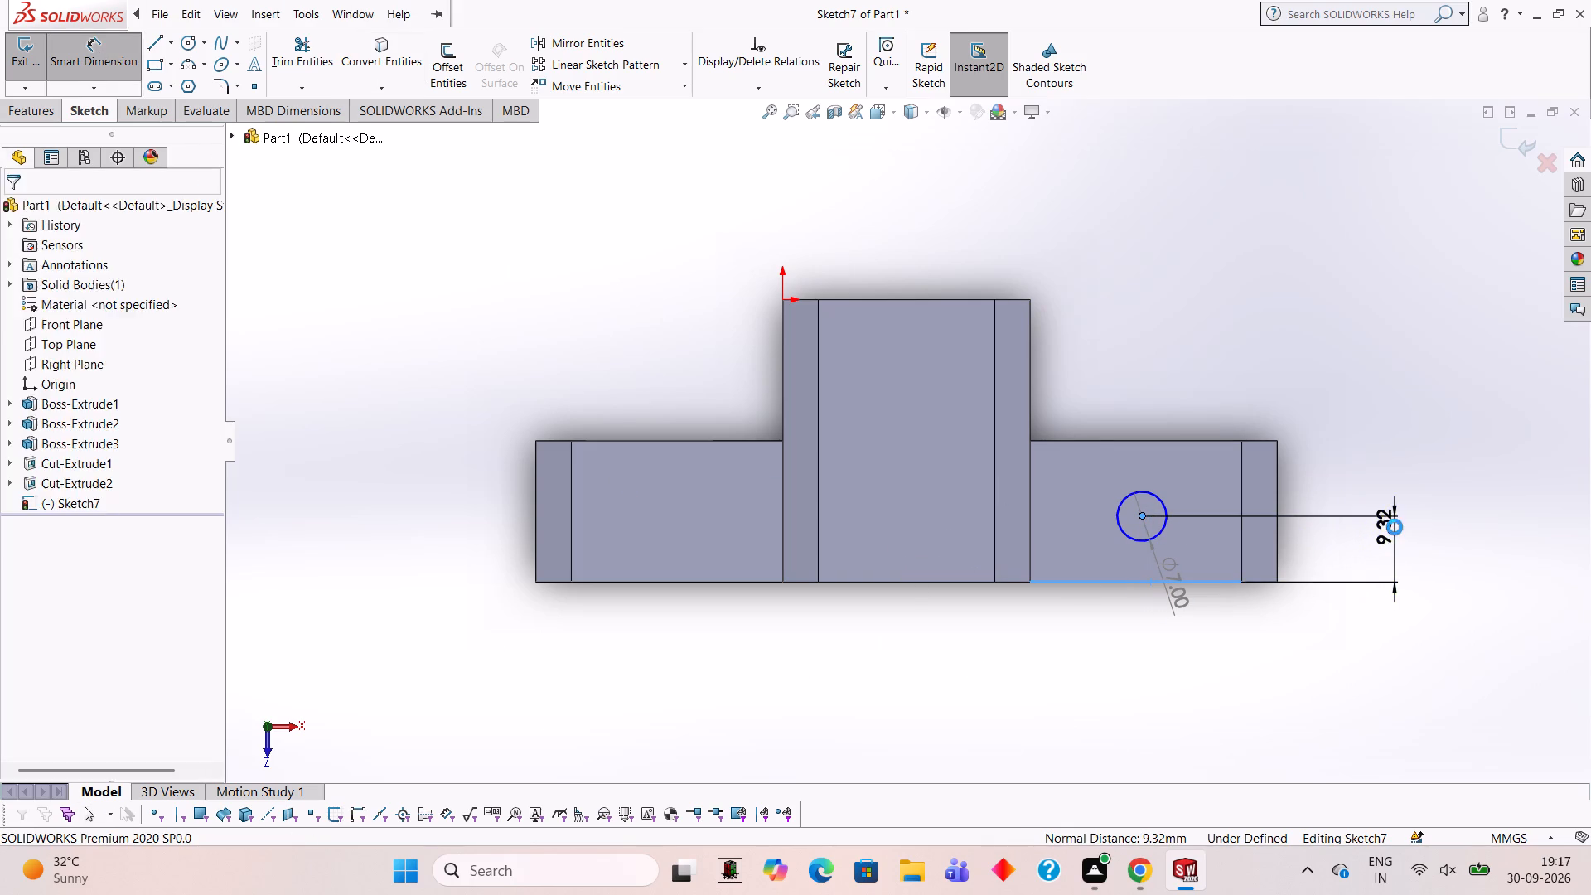
type("10")
key("Return")
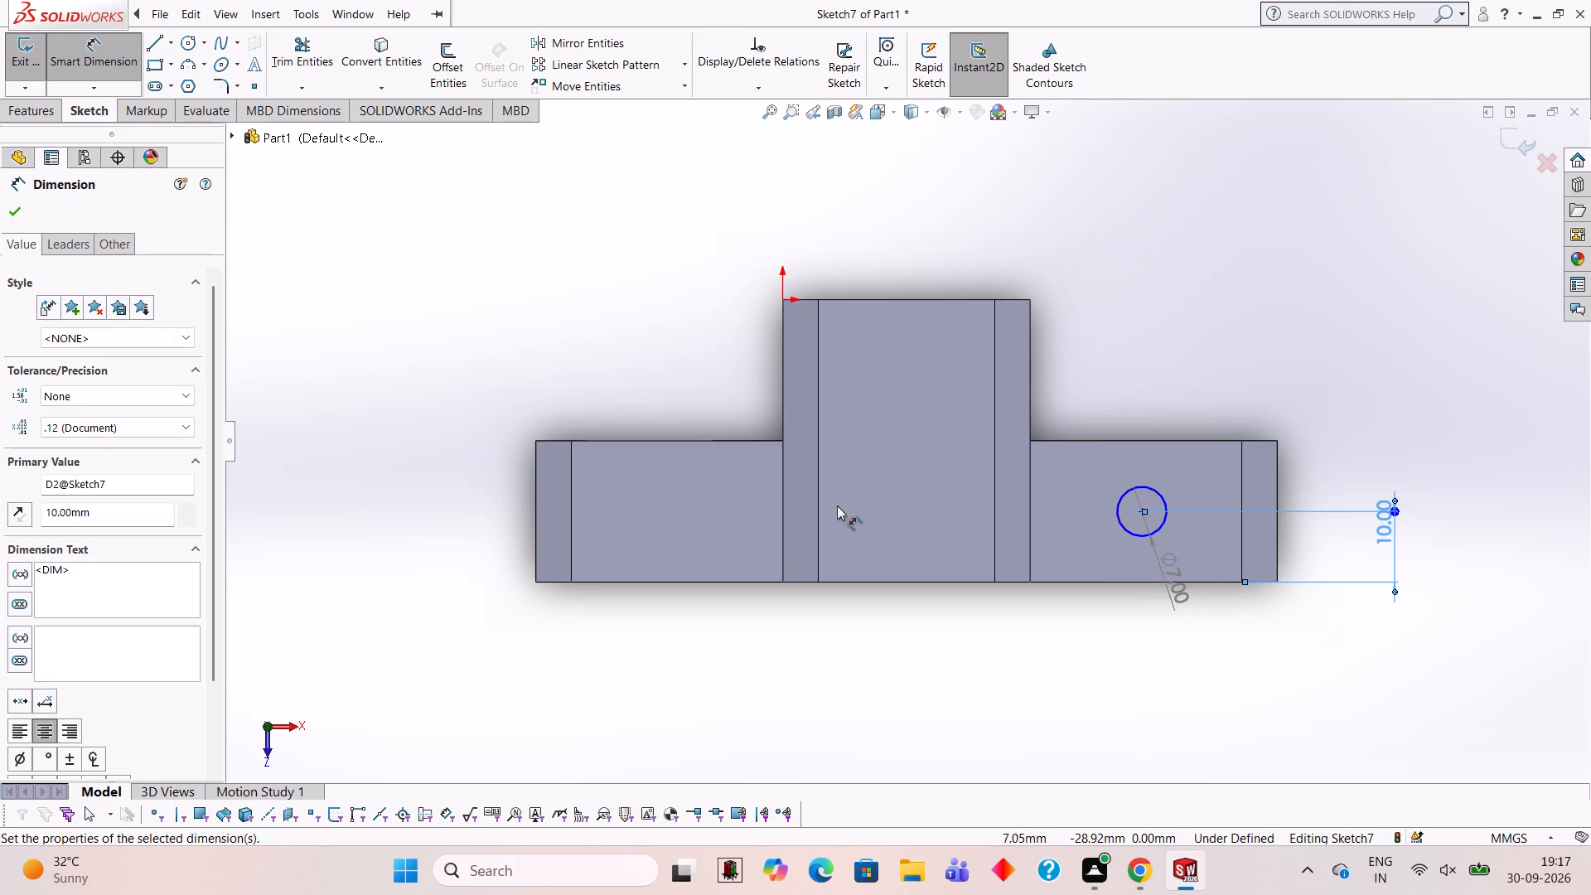
left_click(907, 582)
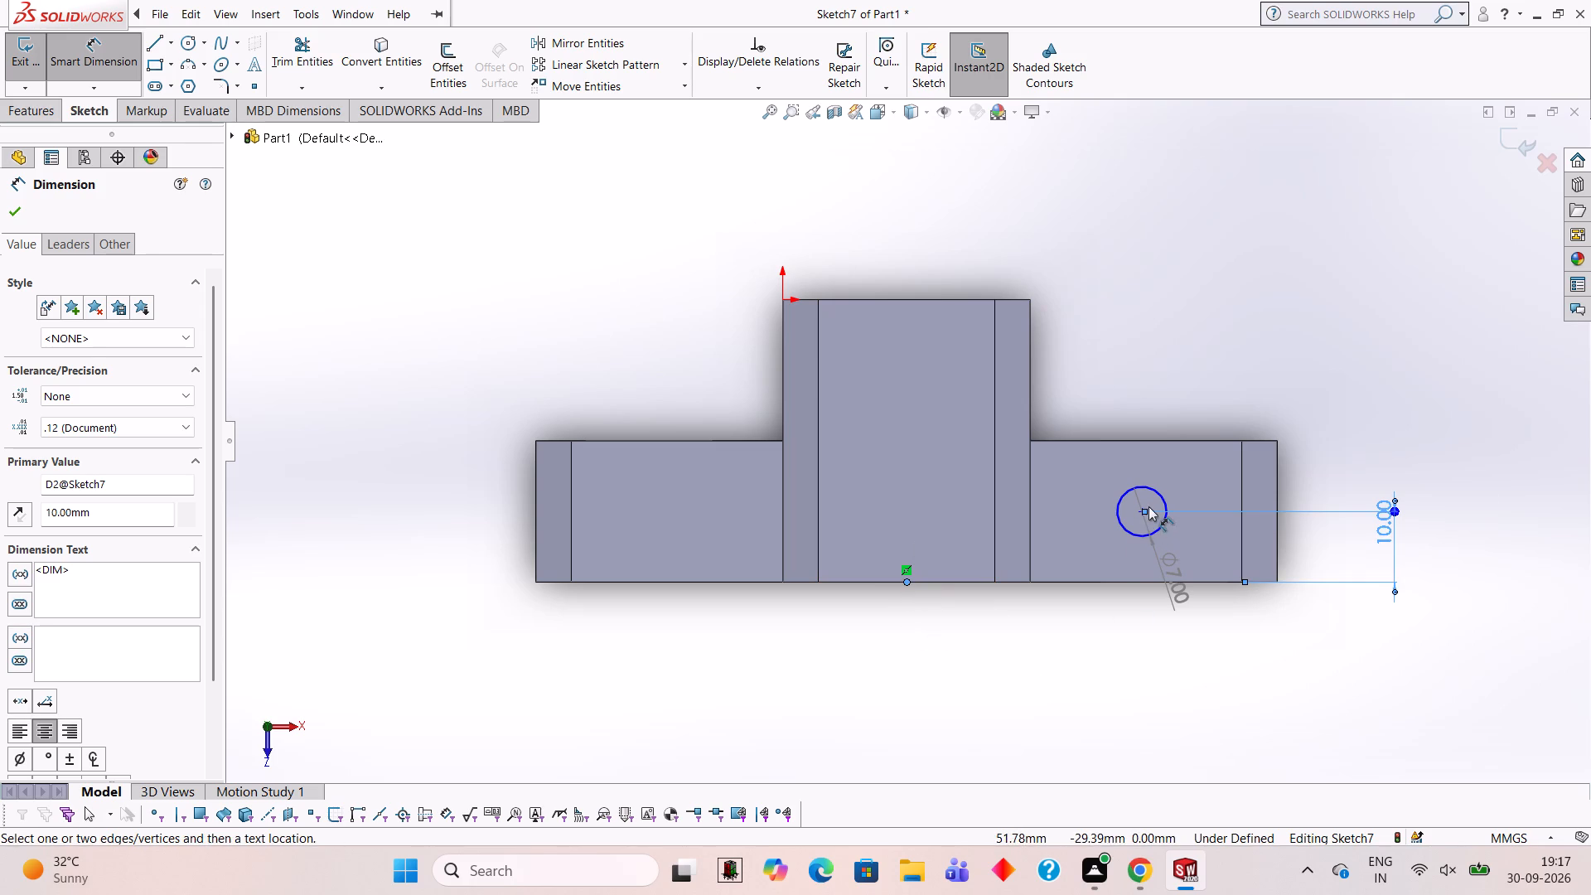
left_click(1139, 510)
left_click(1059, 678)
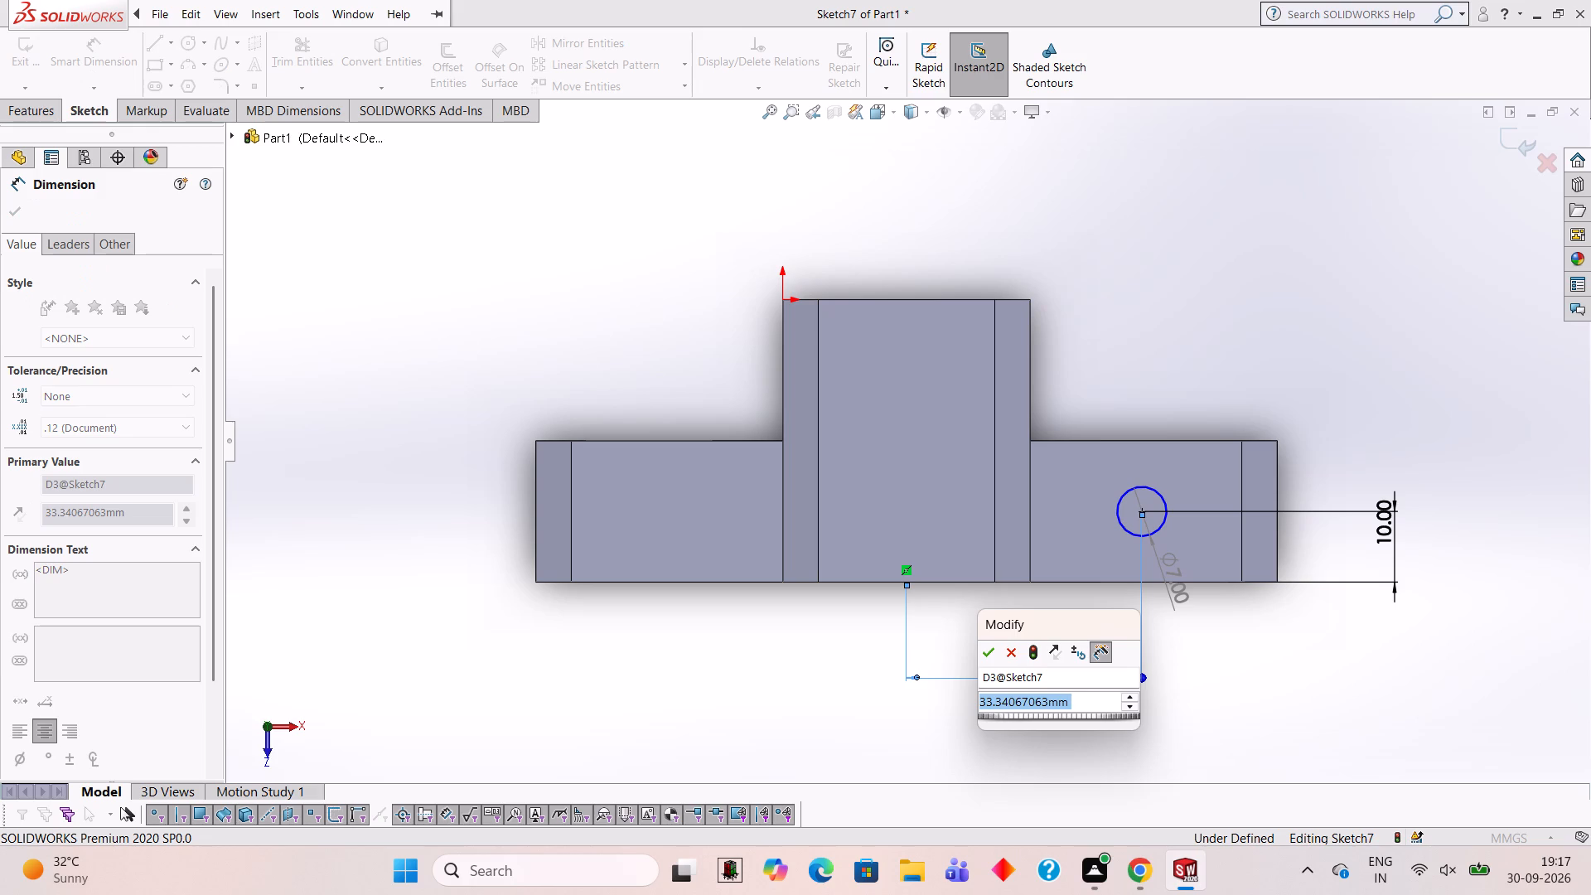
type("36.5")
key("Return")
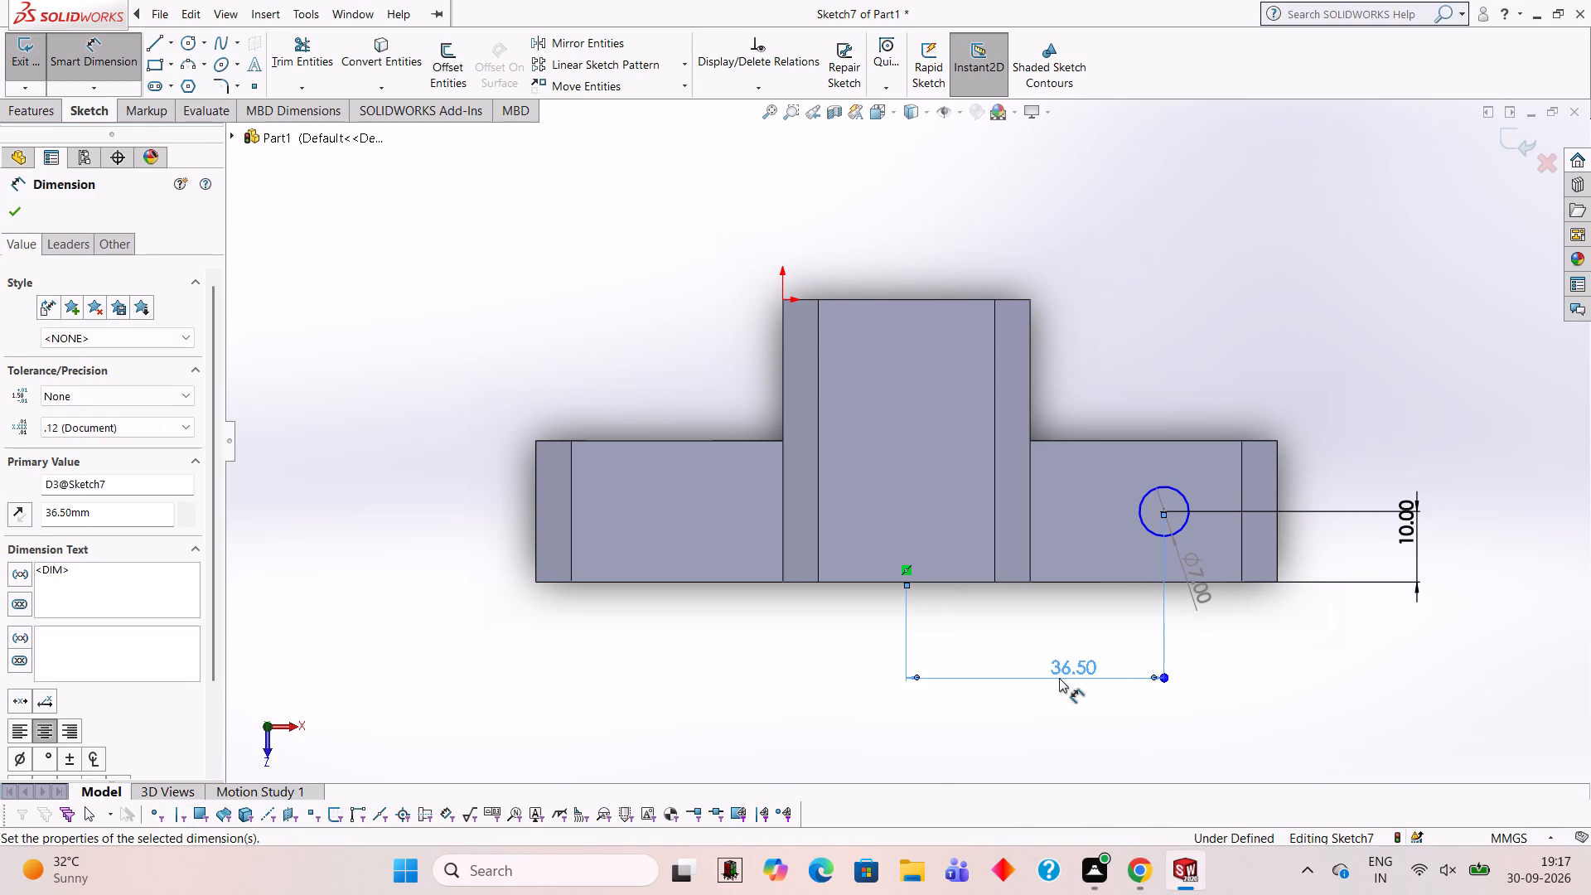
key("Escape")
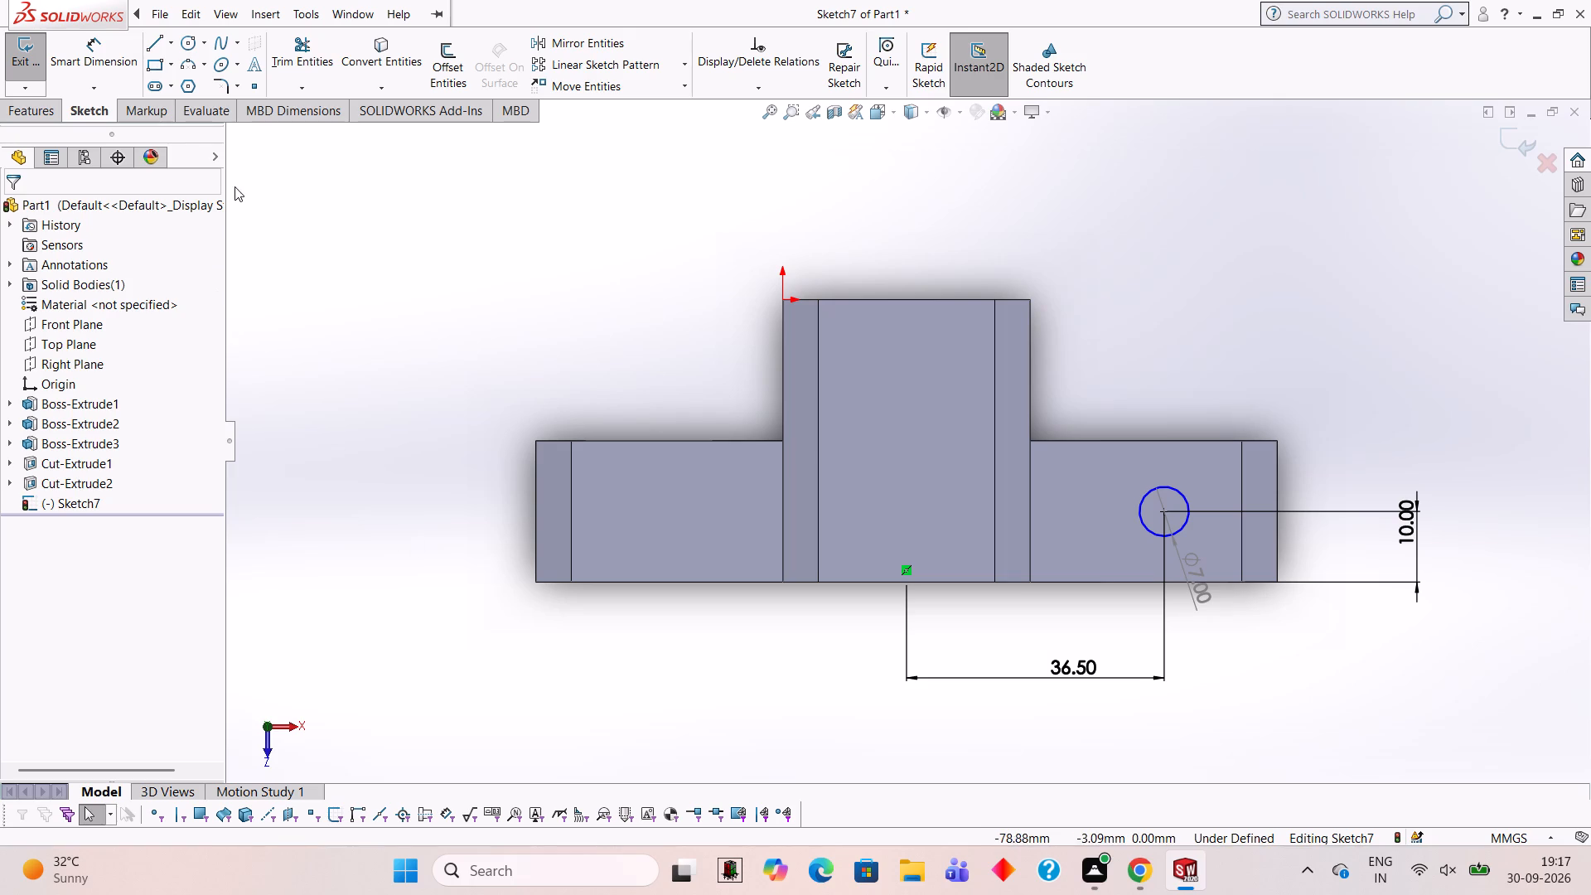
Cut the repositioned 7 mm circle 7 mm deep into the lug as a blind extruded cut.
left_click(44, 119)
left_click(273, 77)
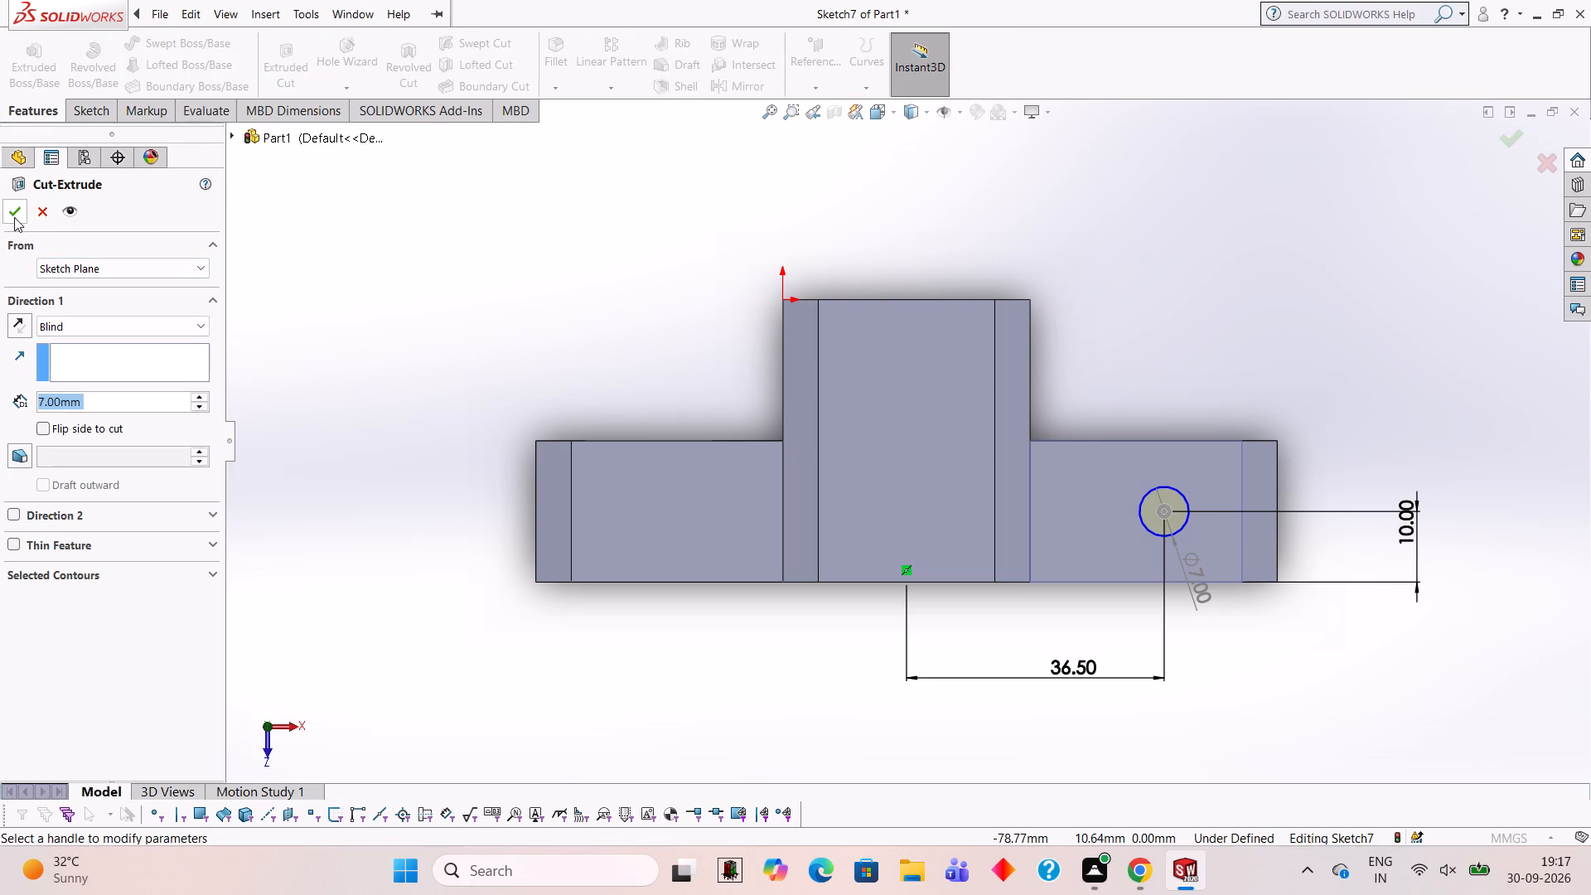
left_click(14, 217)
left_click(1112, 271)
On the floor face of the 7 mm hole, sketch a 5 mm diameter circle concentric with the hole.
middle_click_drag(1295, 314, 1257, 409)
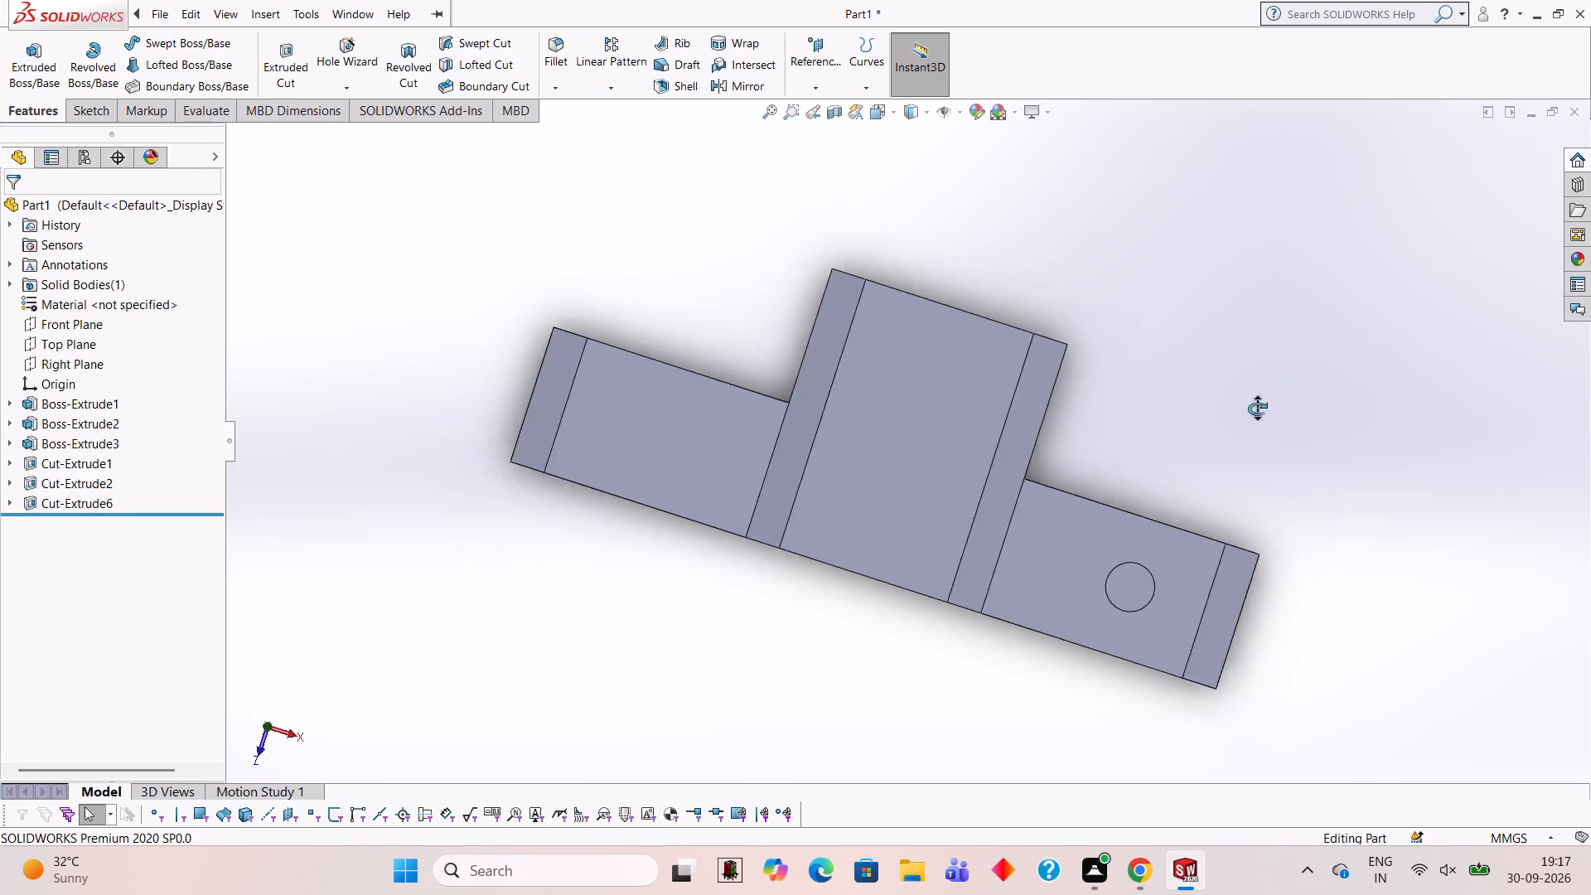
middle_click_drag(1257, 409, 994, 288)
middle_click_drag(759, 249, 755, 435)
left_click(630, 421)
left_click(698, 378)
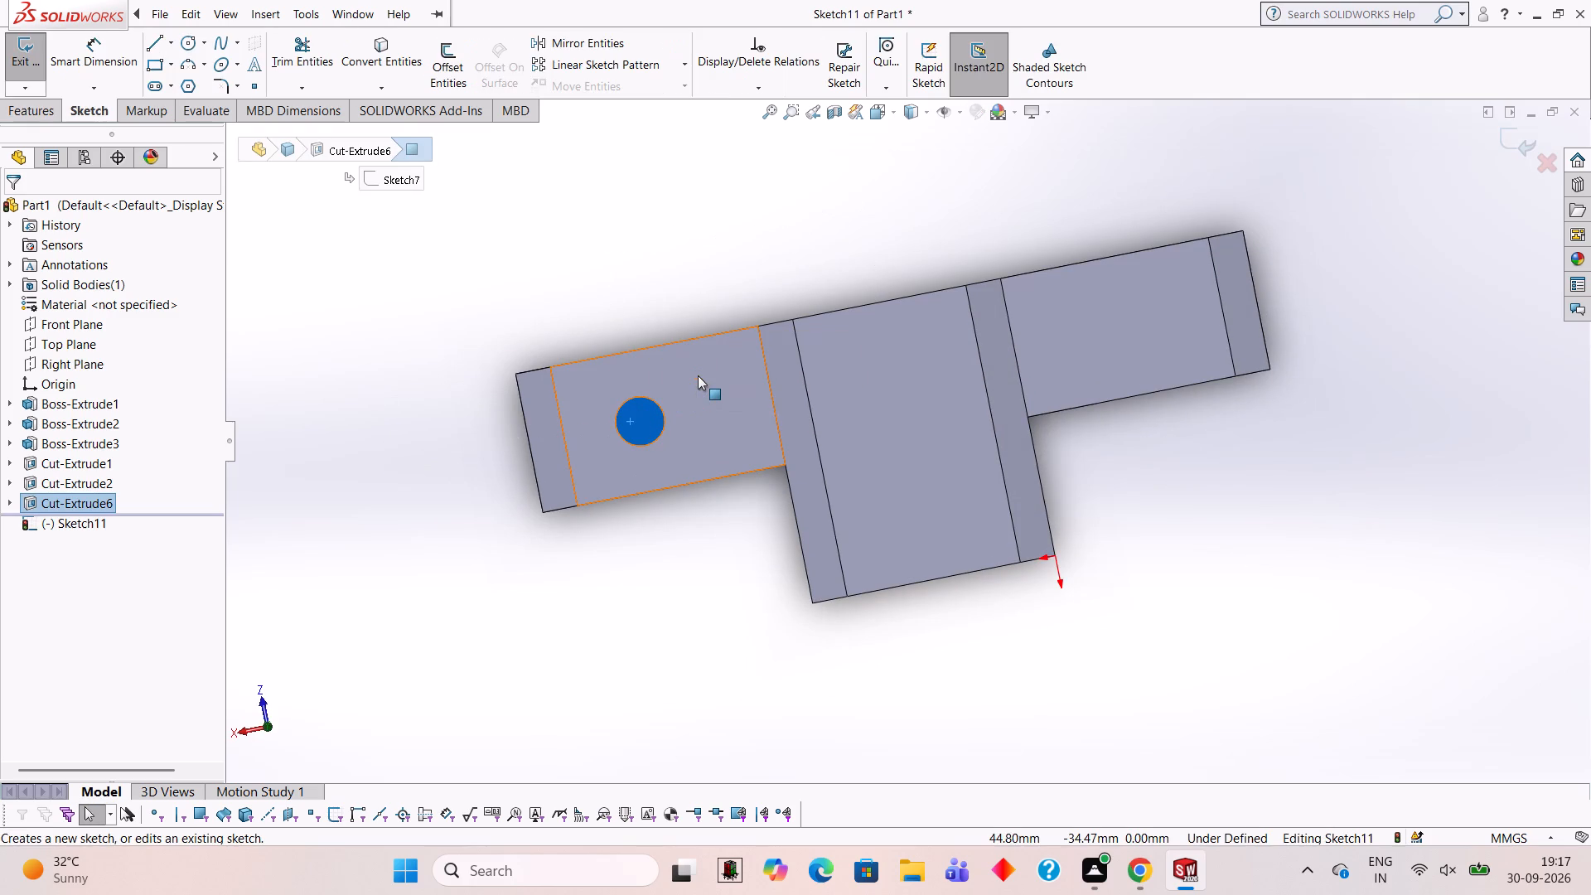
key("ctrl+8")
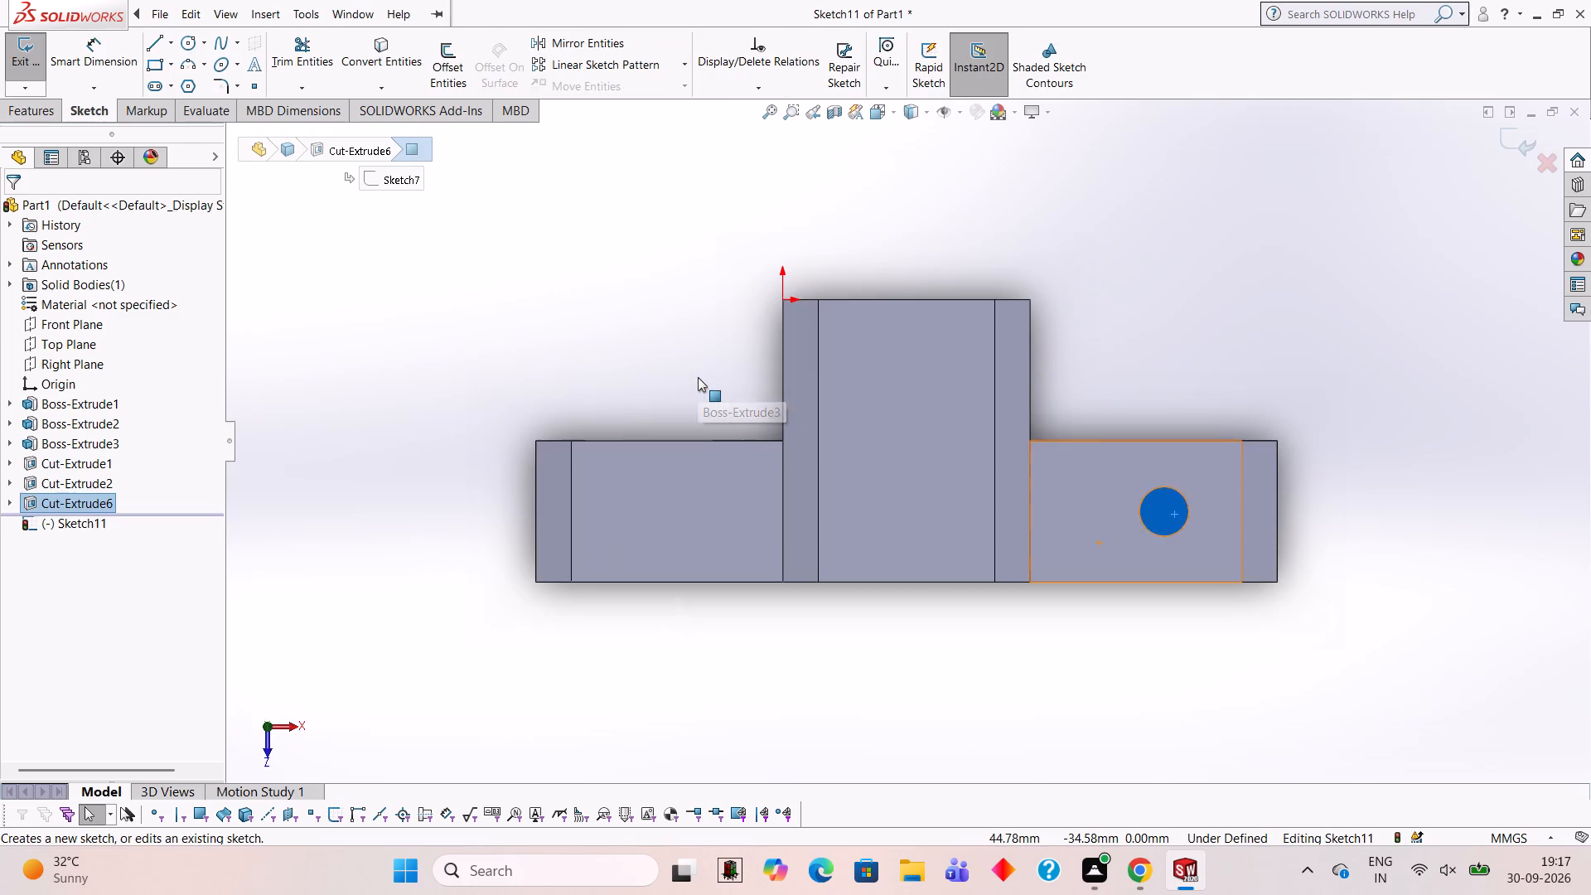
left_click(188, 41)
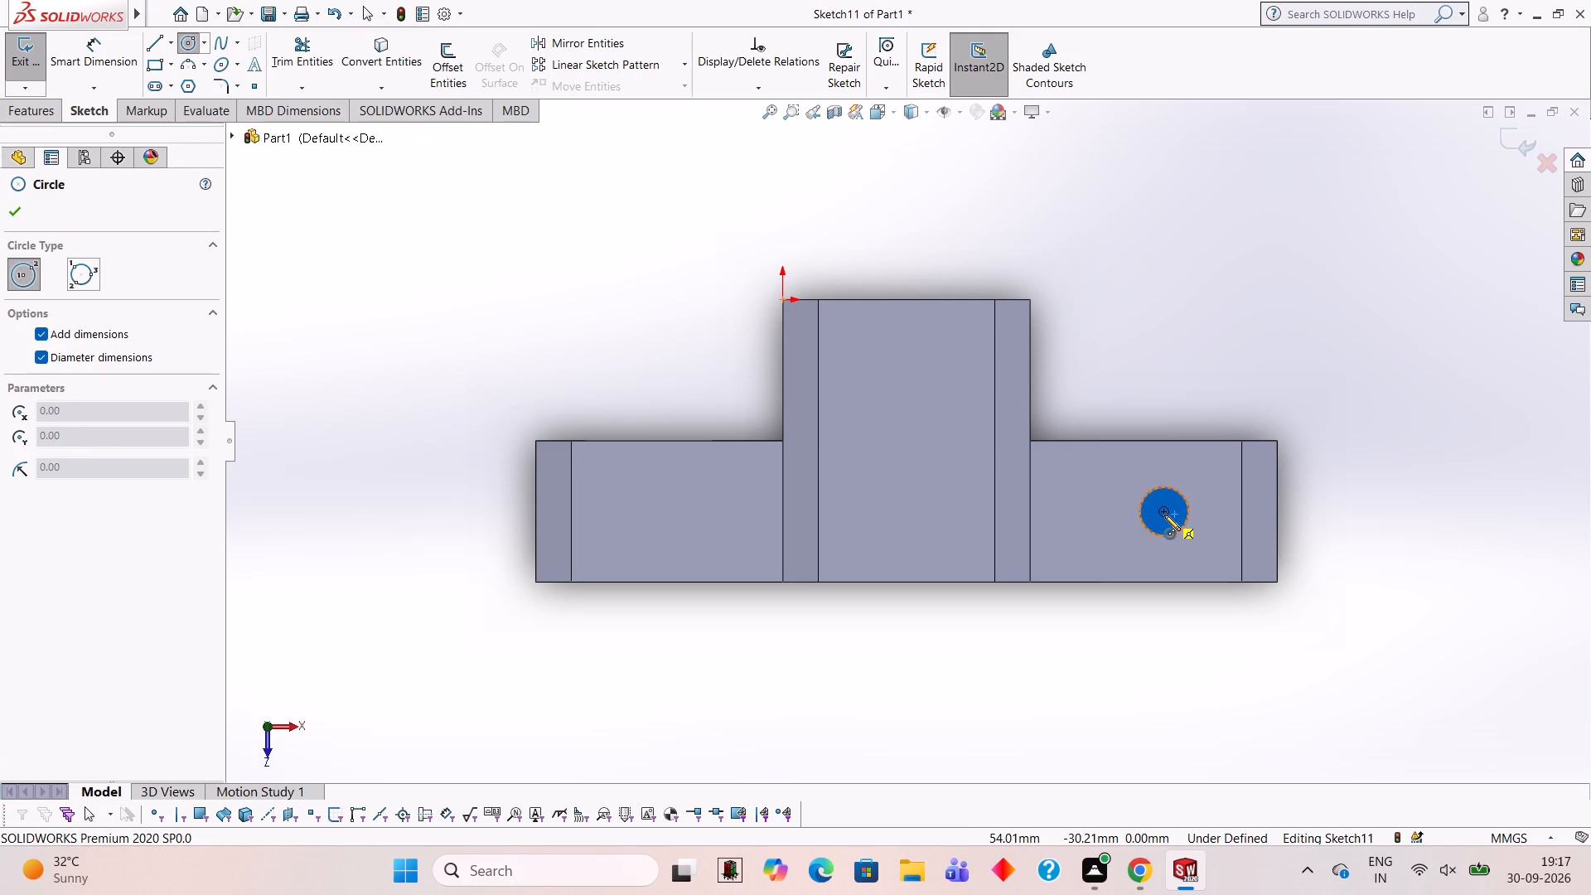
left_click(1164, 515)
key("5")
key("Return")
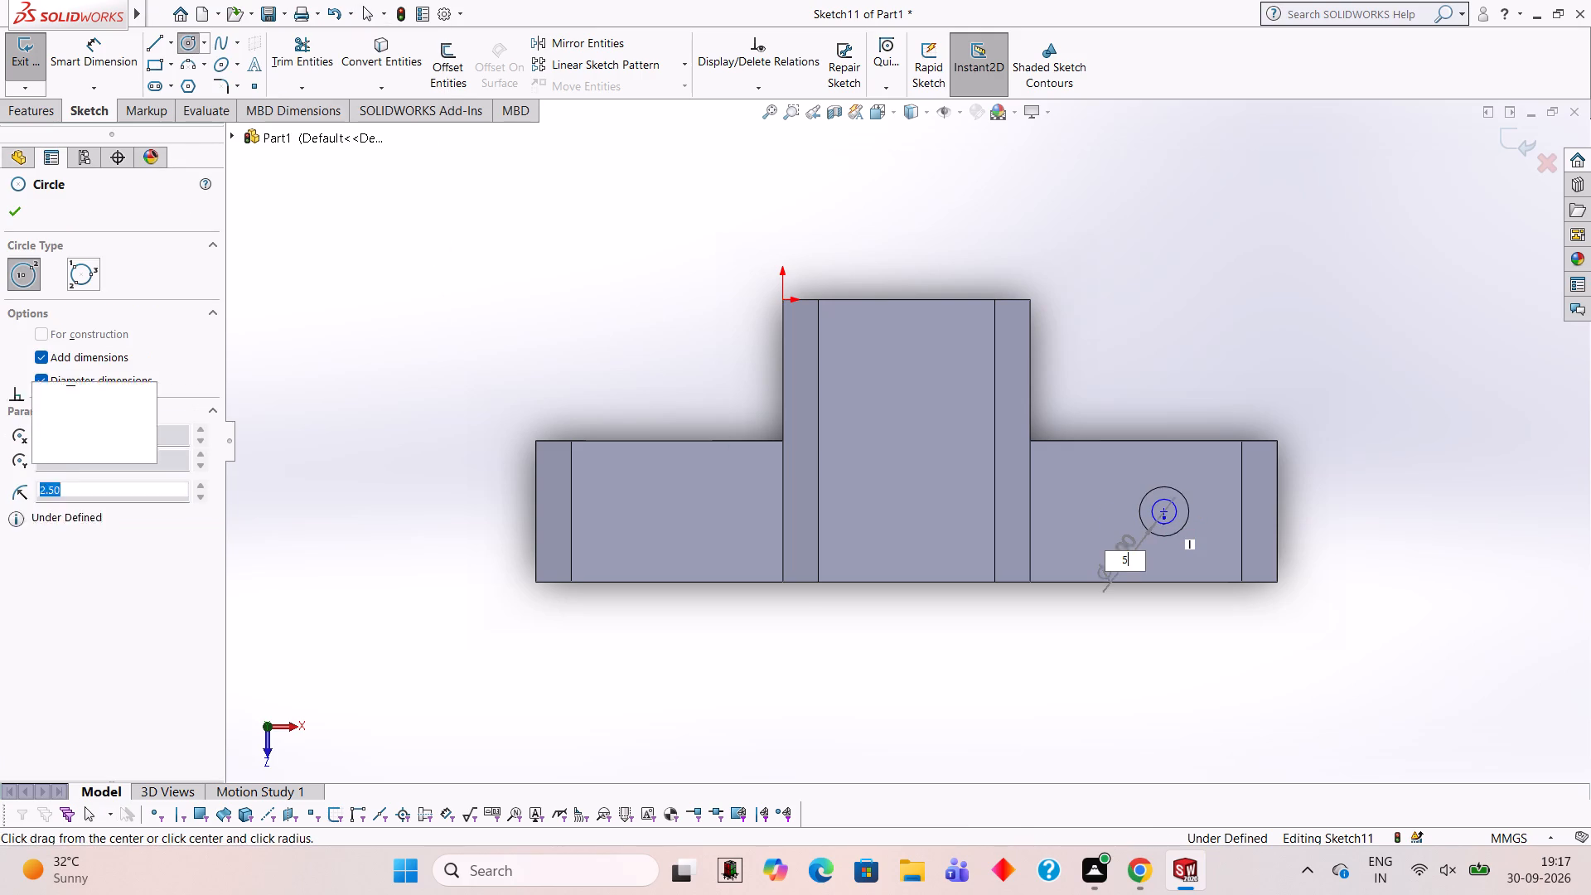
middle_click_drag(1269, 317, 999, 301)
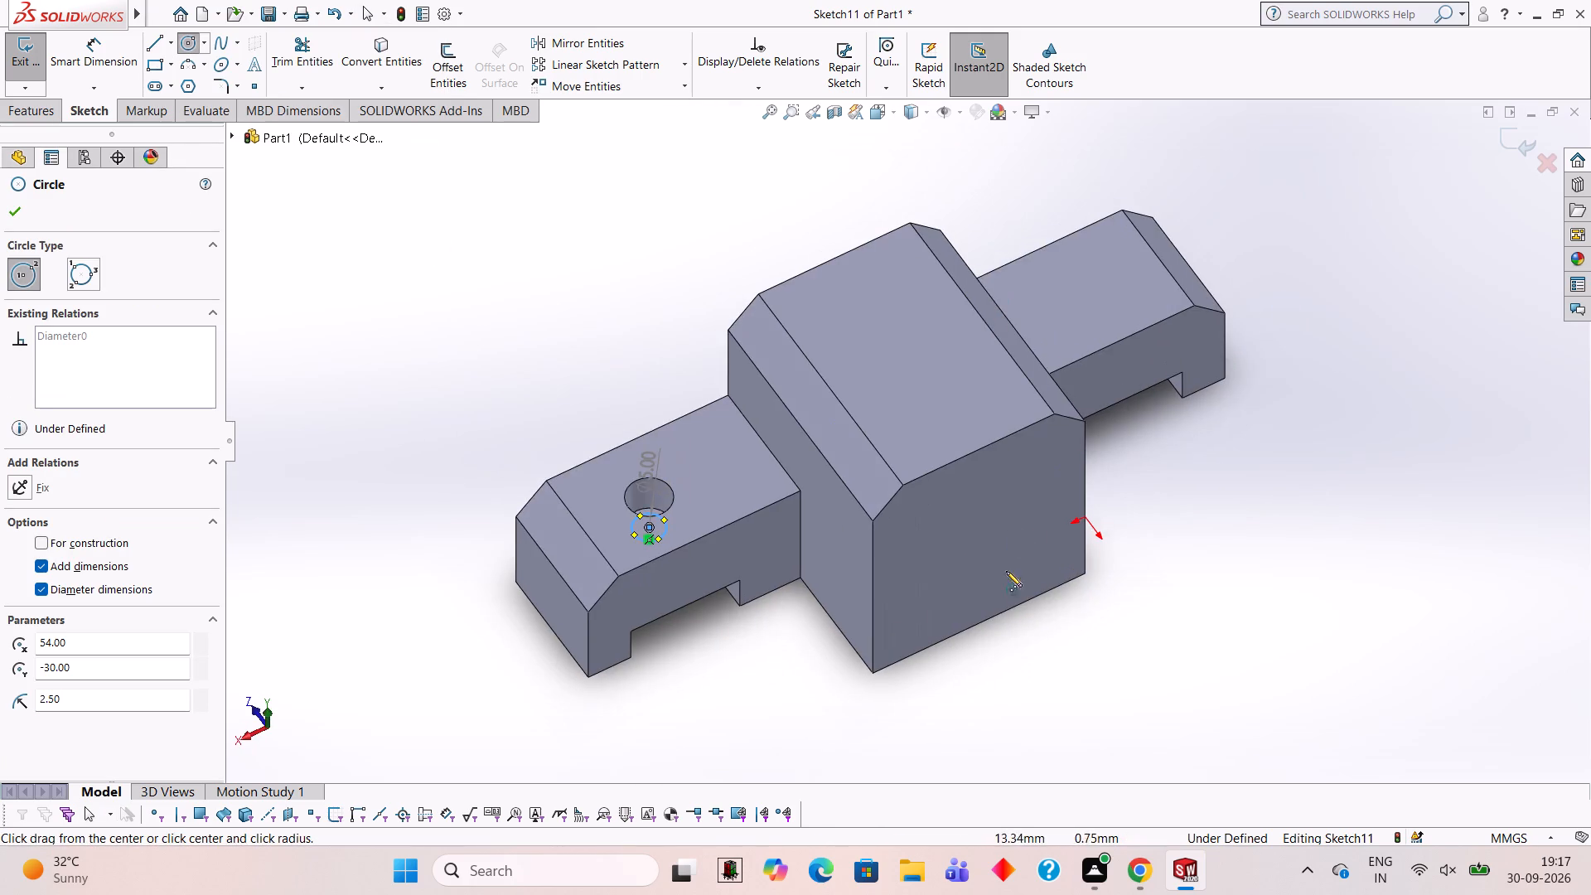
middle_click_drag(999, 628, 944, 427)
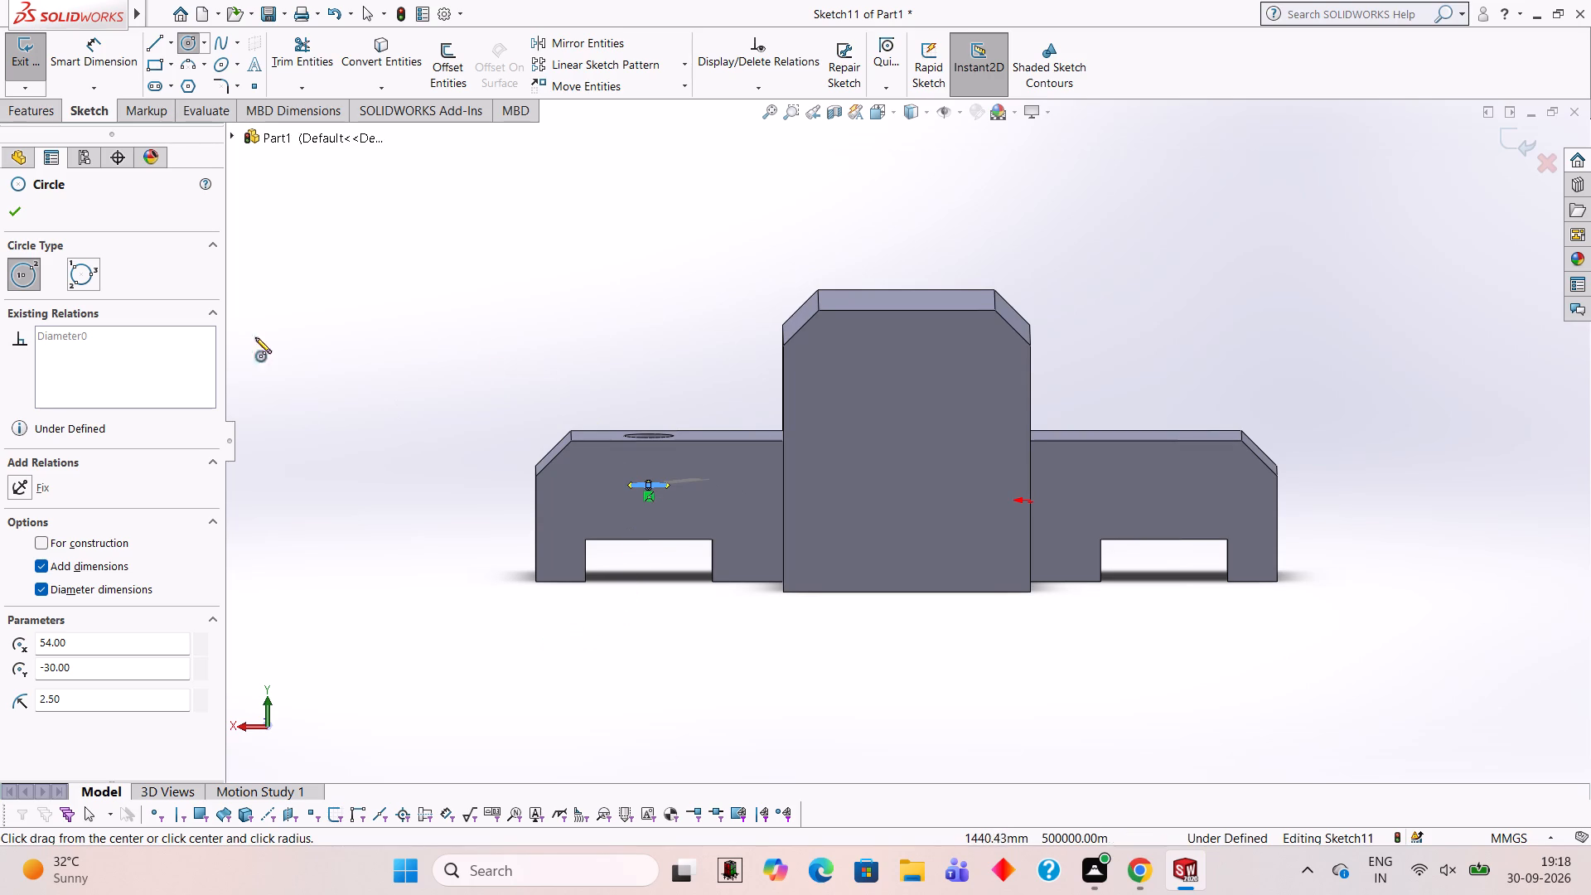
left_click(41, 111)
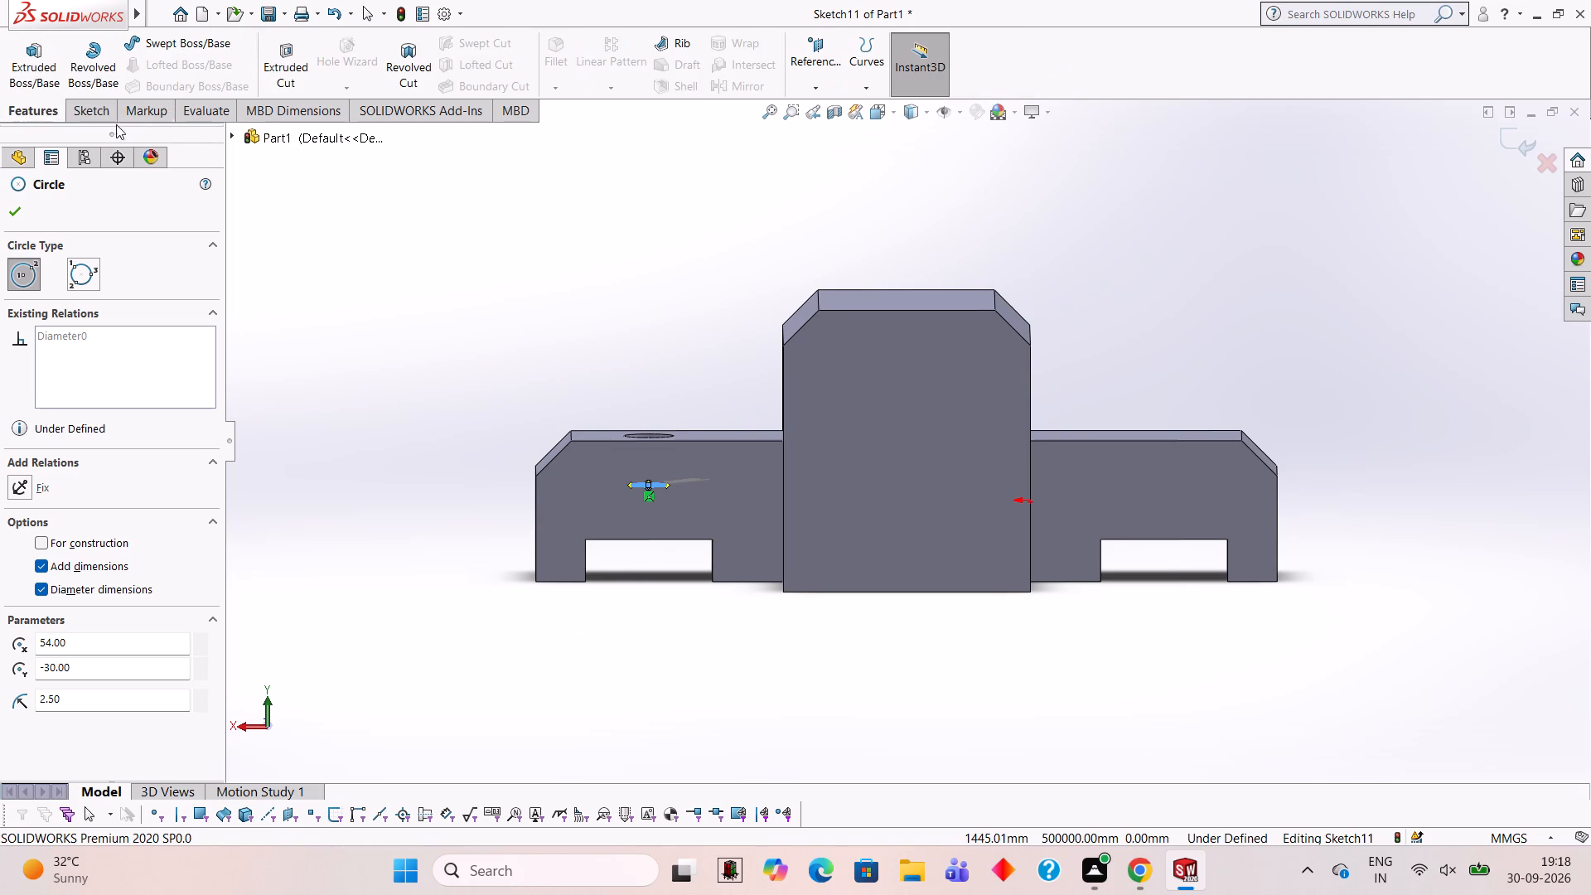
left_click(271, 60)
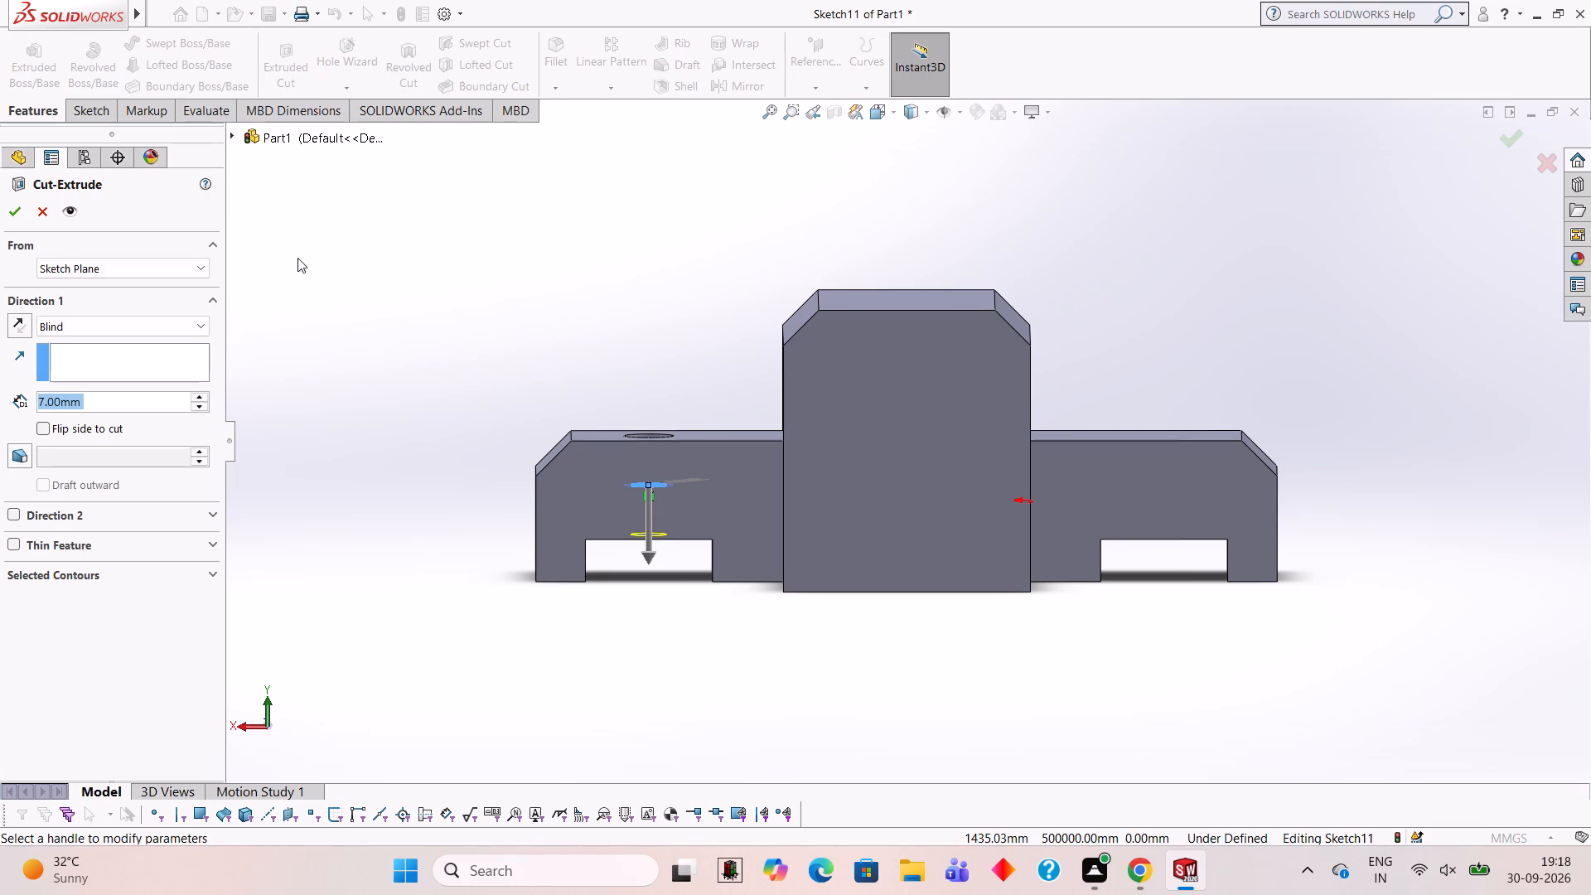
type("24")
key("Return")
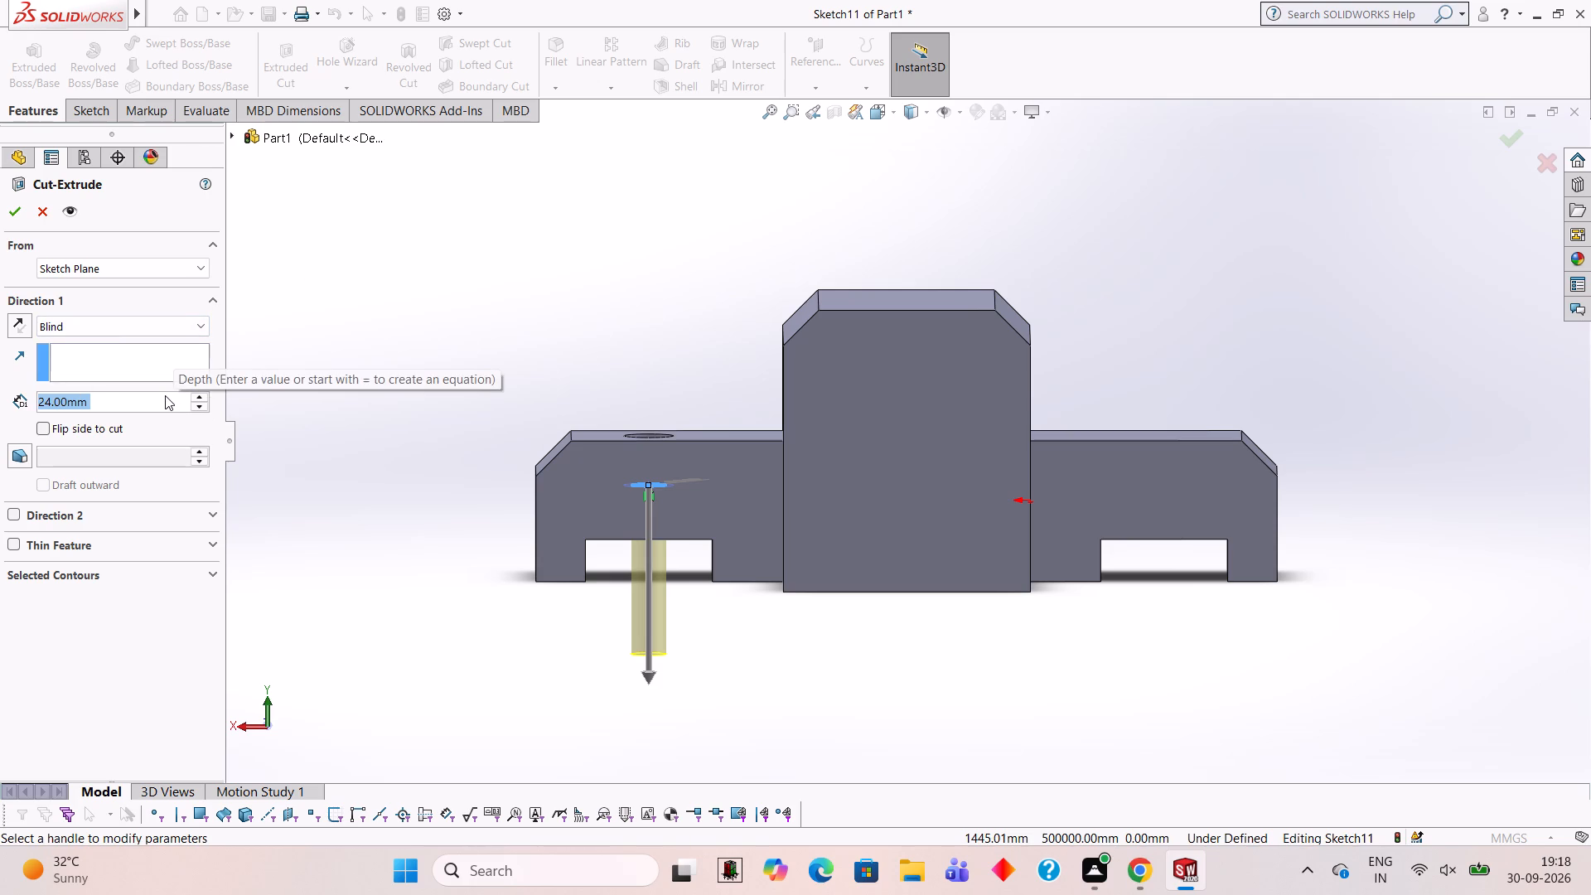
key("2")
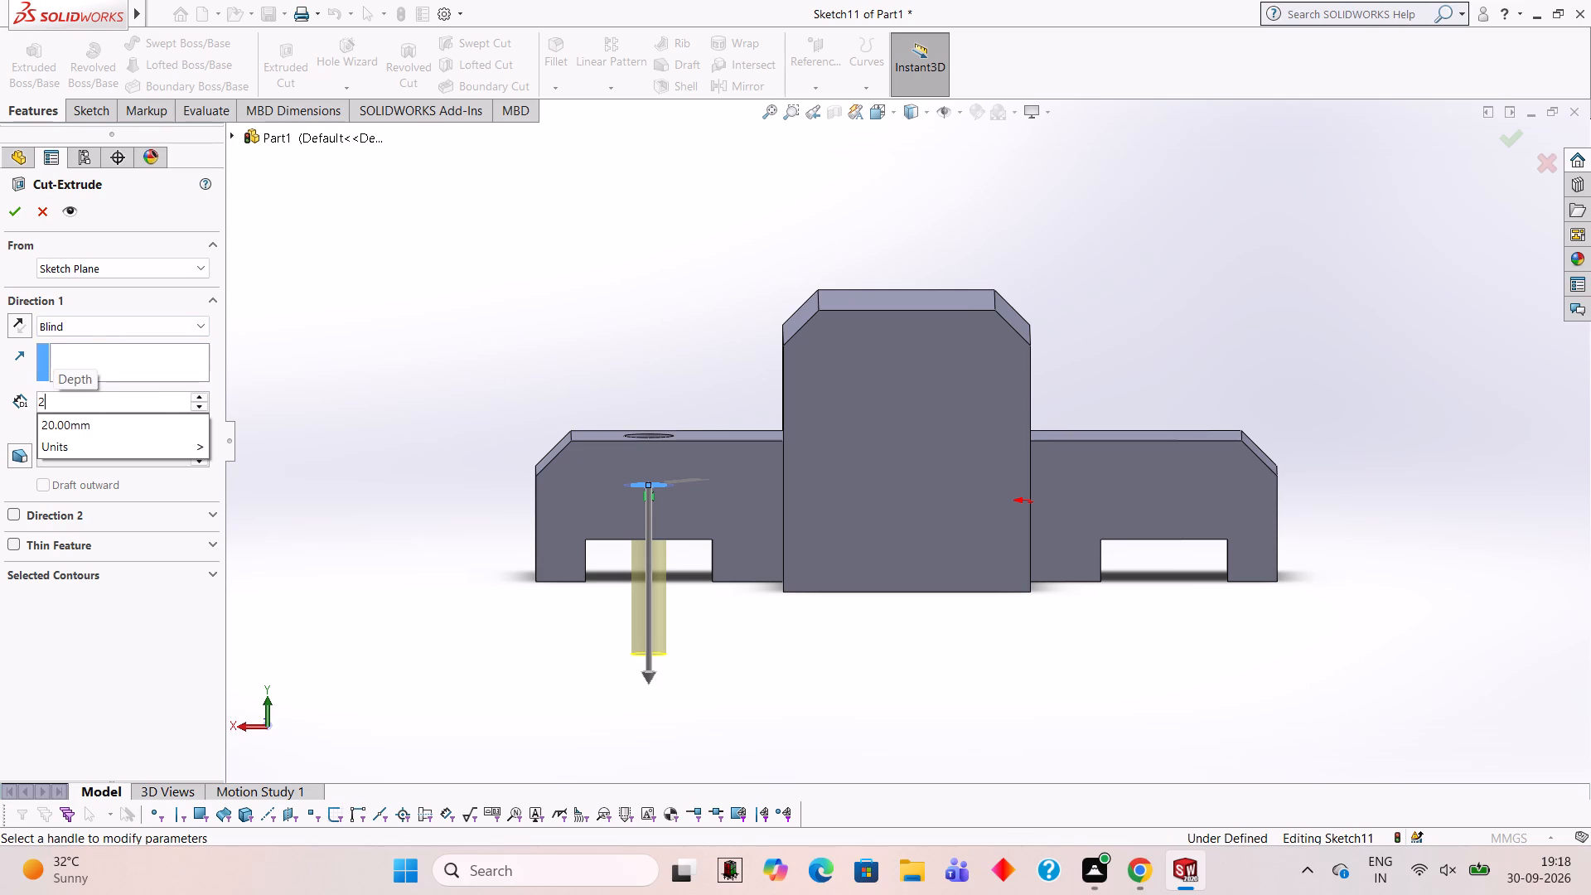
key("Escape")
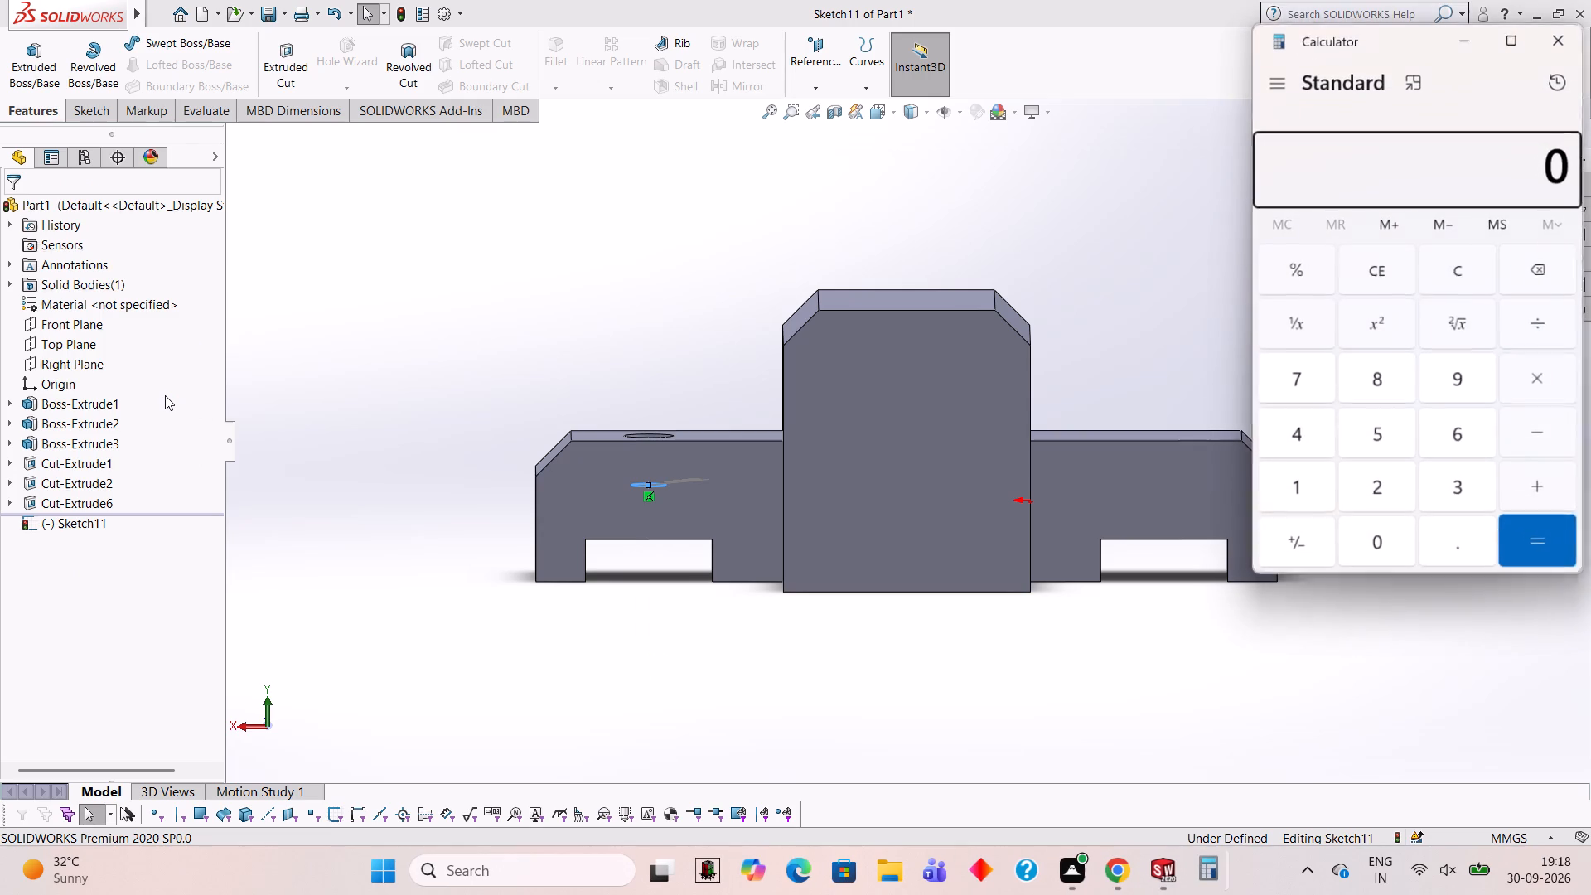
Calculate 20 − 7 − 6 in the Calculator to work out the remaining hole depth.
type("20-7-")
key("6")
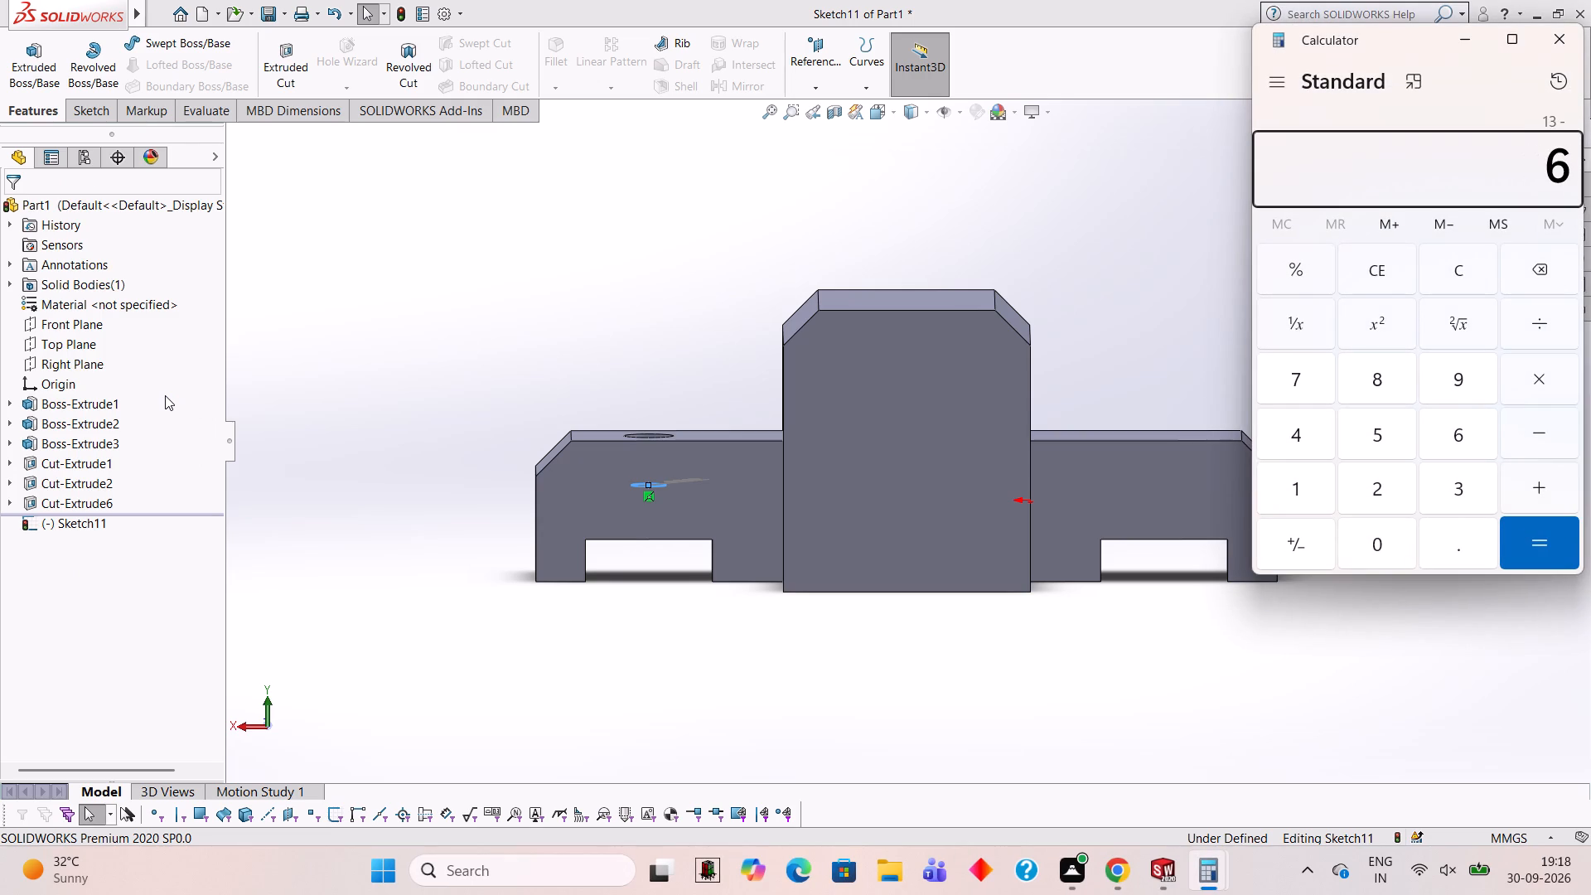
key("Return")
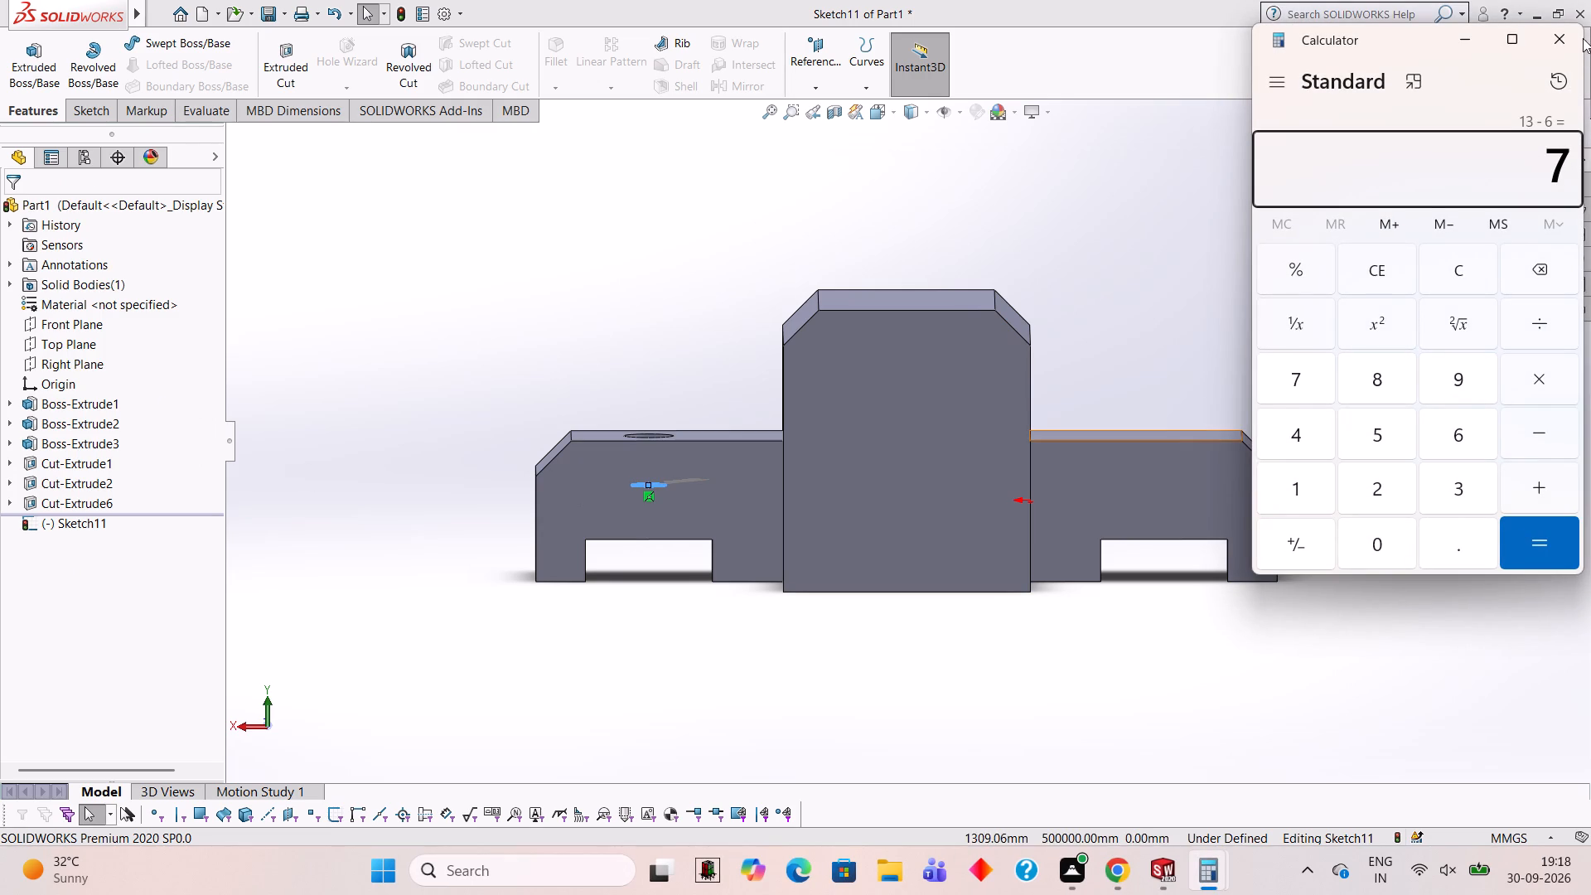
left_click(1579, 38)
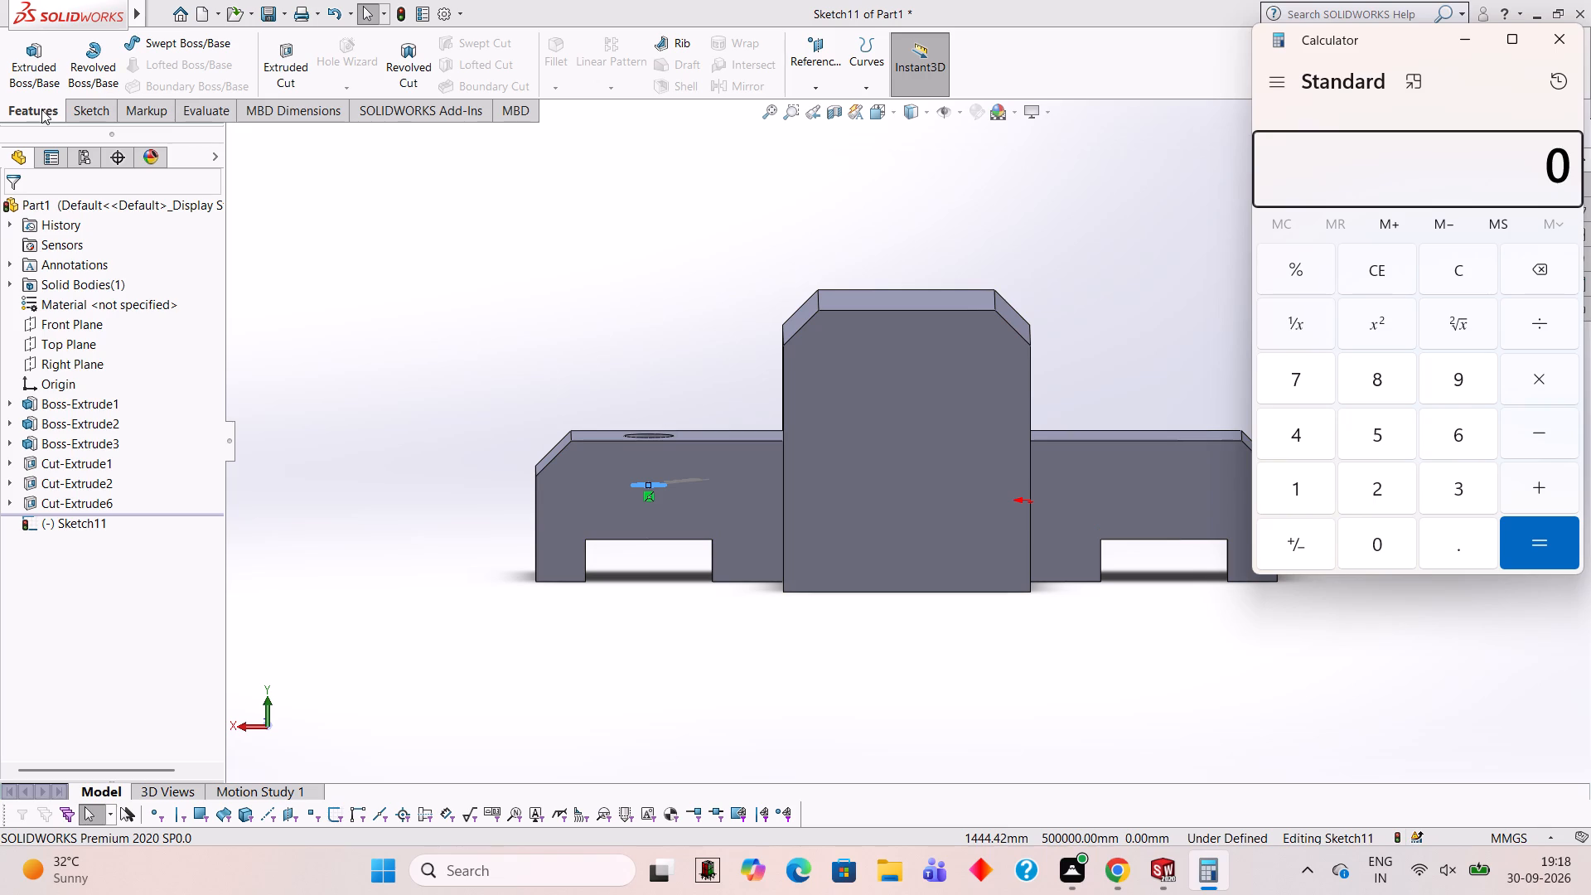
Cut the 5 mm circle 7 mm deep from the hole floor as a blind extruded cut.
left_click(296, 75)
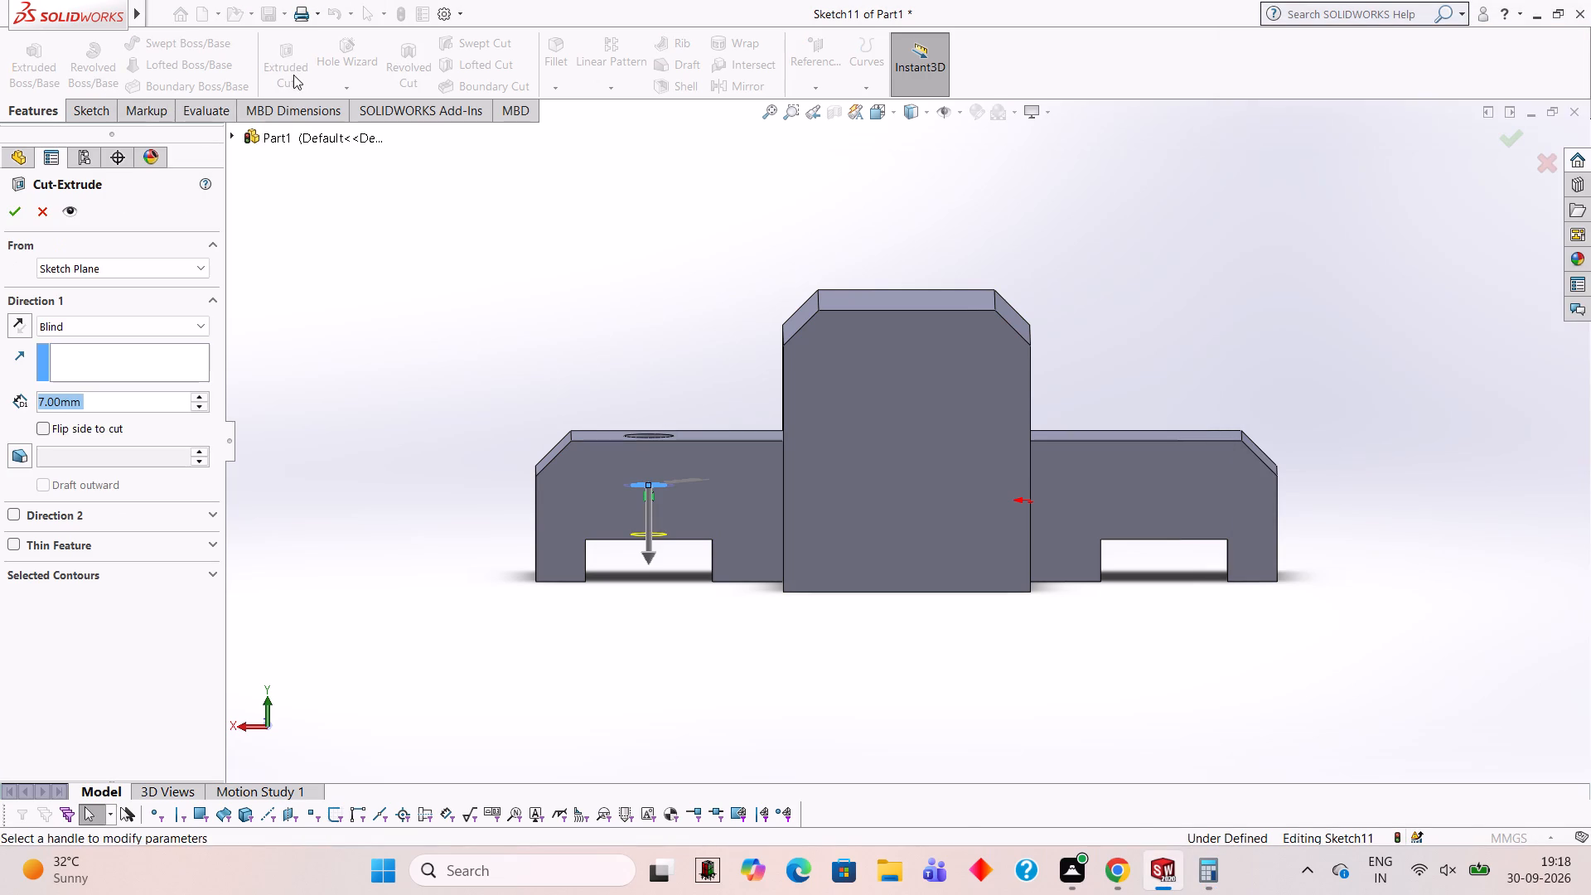
left_click(7, 218)
left_click(365, 382)
Start a sketch on the top face of the opposite lug and draw a 7 mm diameter circle near the face's middle.
middle_click_drag(660, 621, 648, 571)
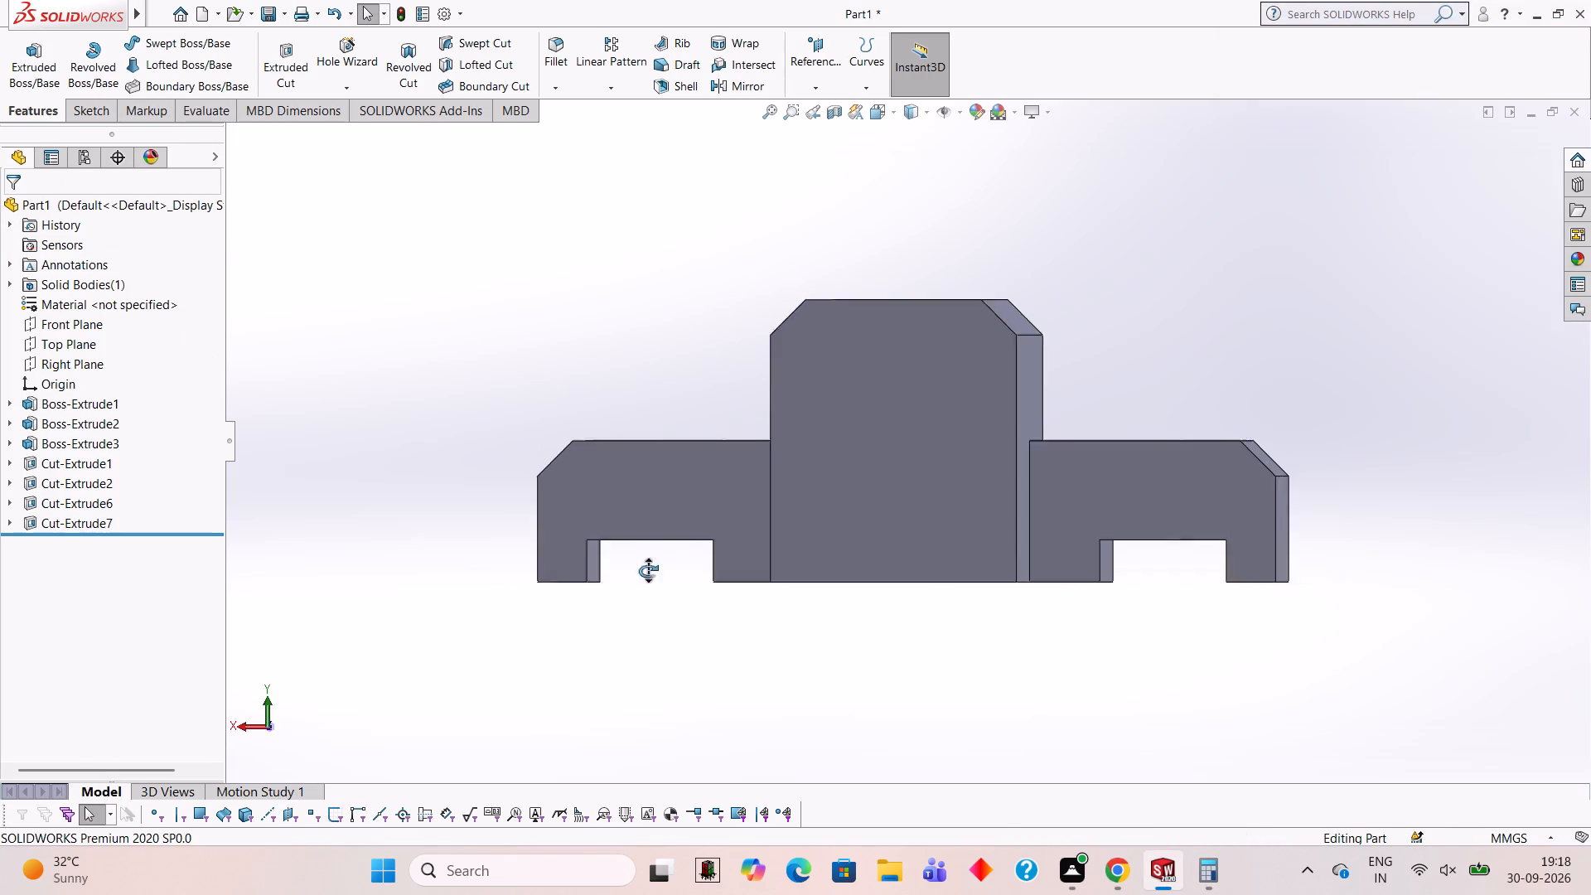
middle_click_drag(648, 571, 660, 676)
middle_click_drag(626, 304, 655, 498)
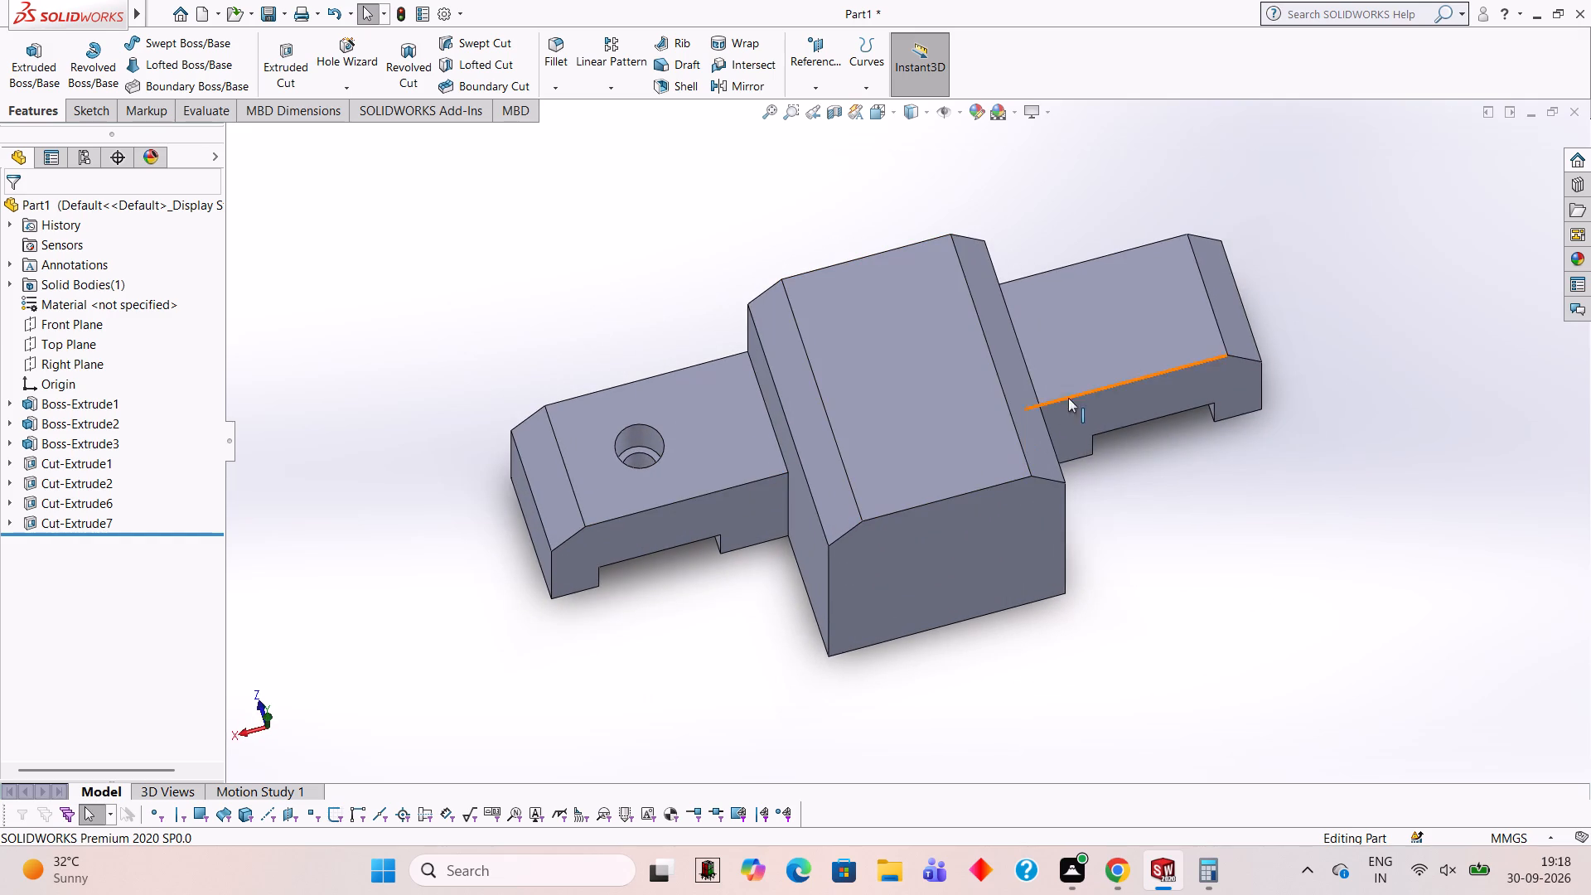
left_click(1132, 317)
left_click(1201, 268)
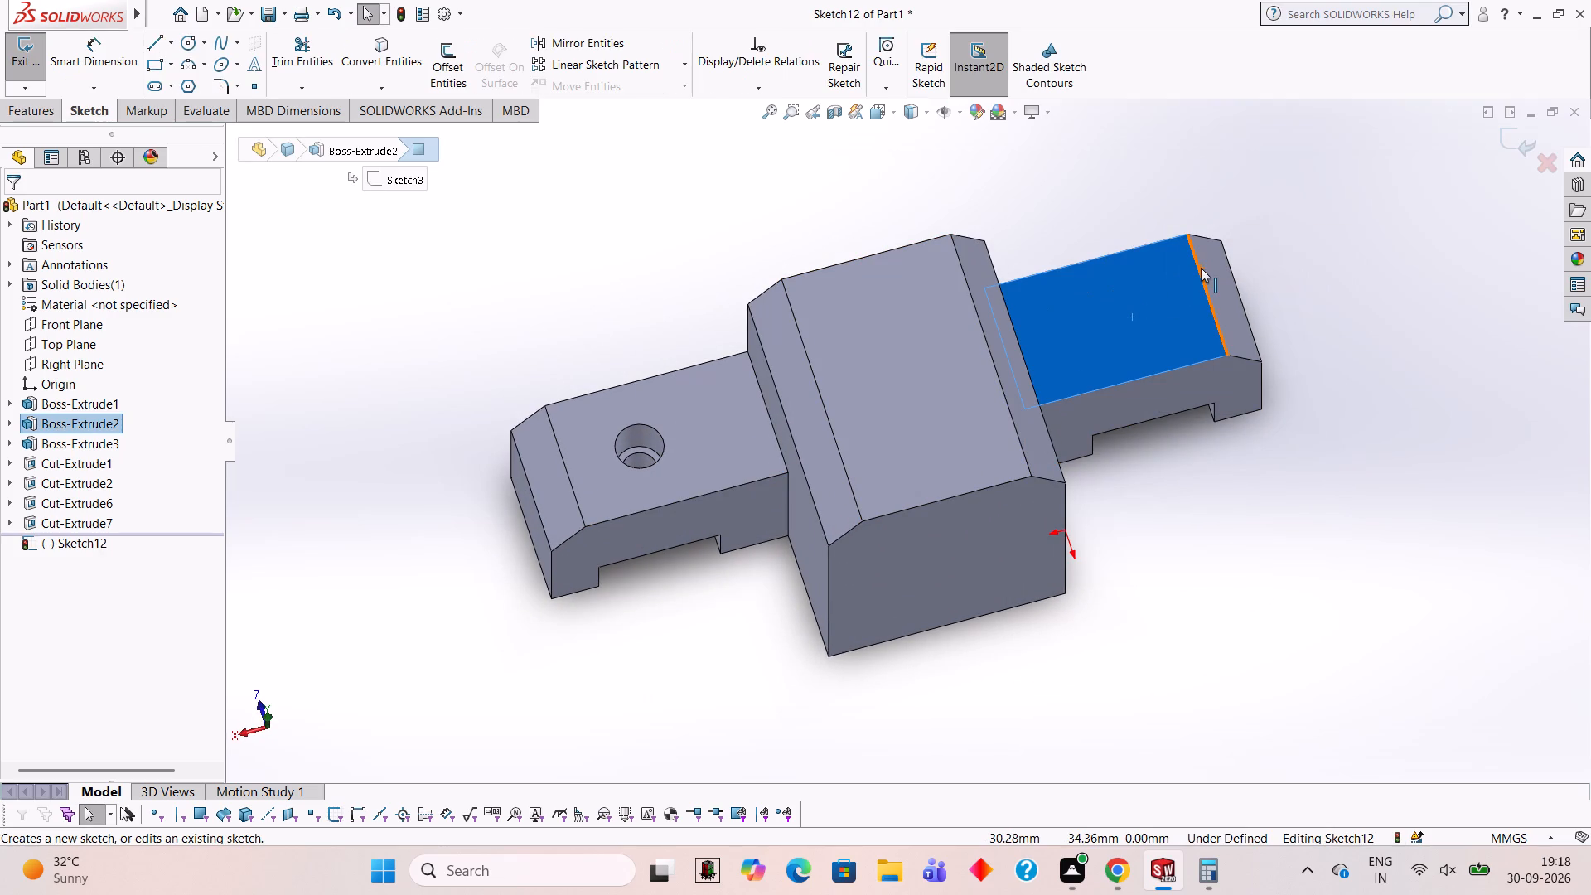
key("ctrl+8")
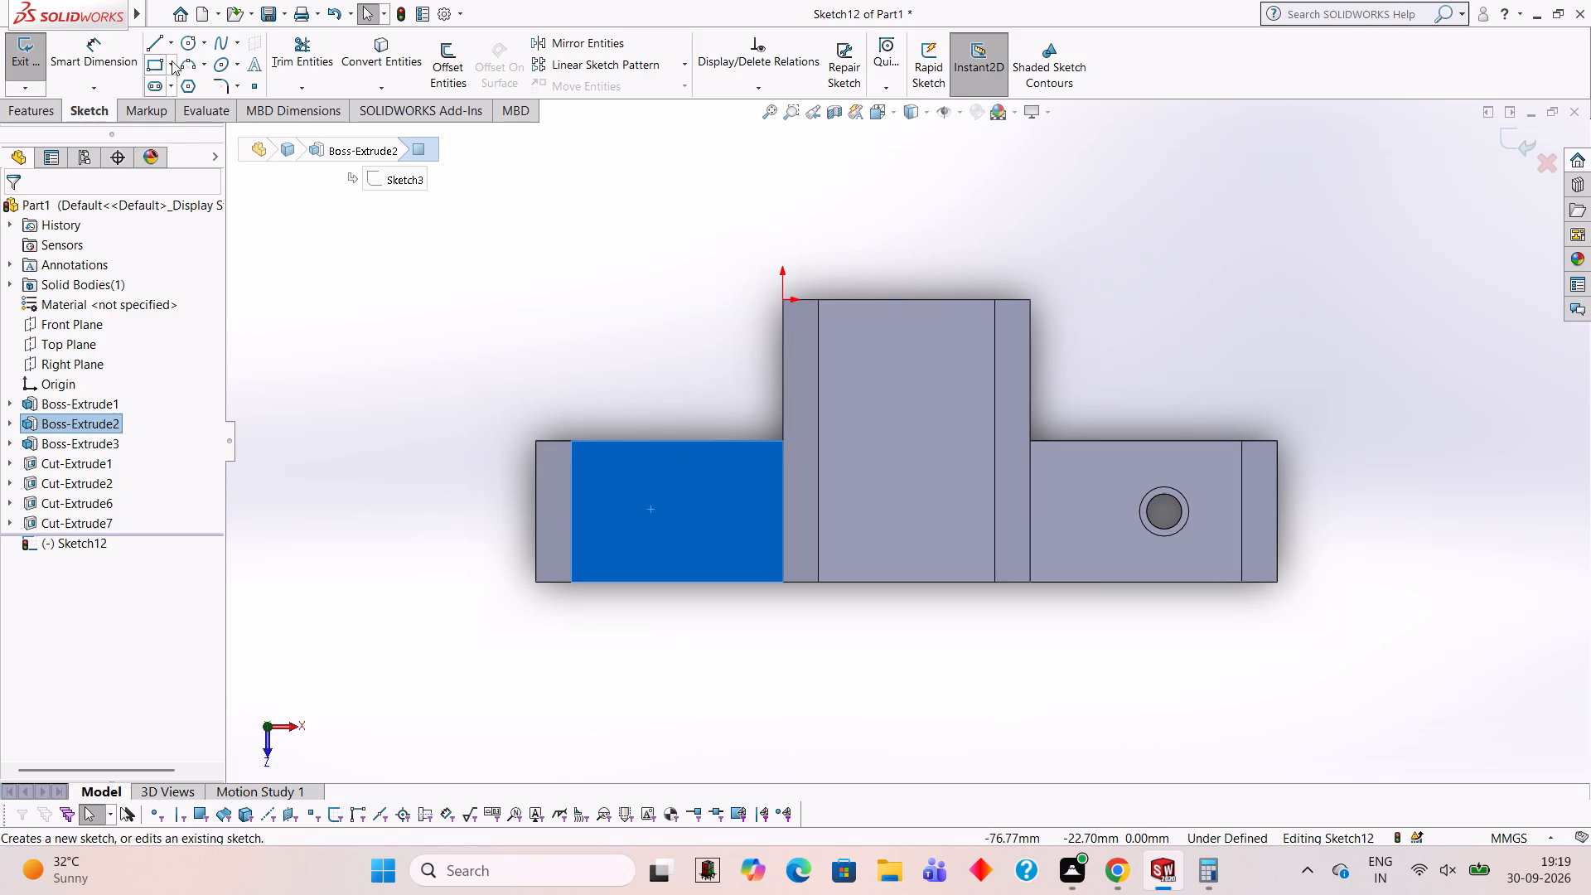
left_click(189, 47)
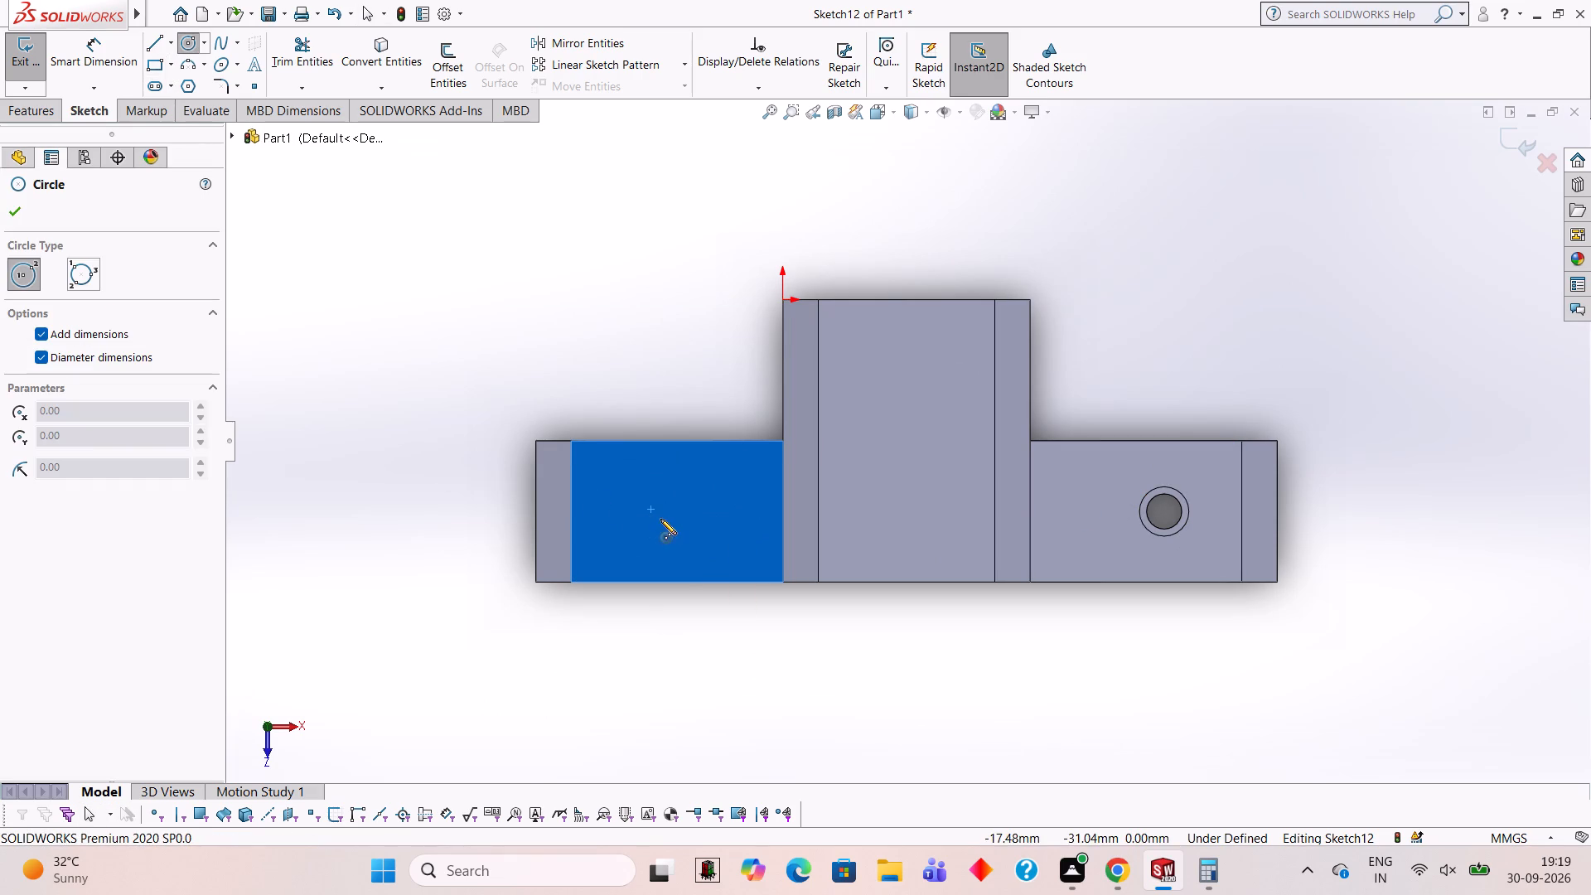
left_click(660, 519)
key("7")
key("Return")
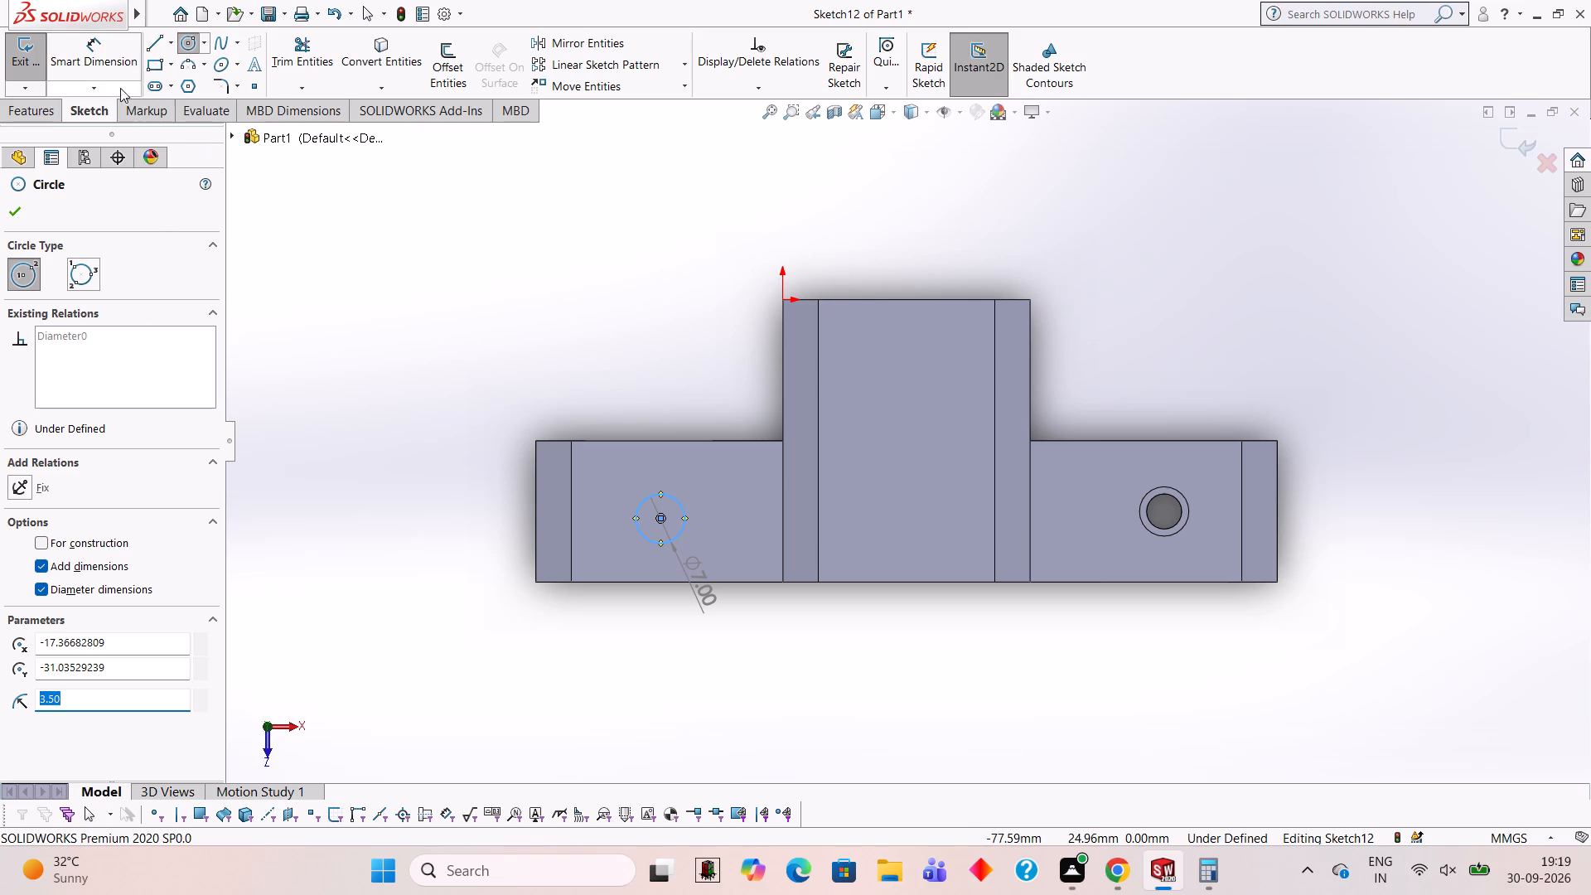
Dimension the new circle's centre 10 mm from the lug edge flush with the block's face.
left_click(107, 71)
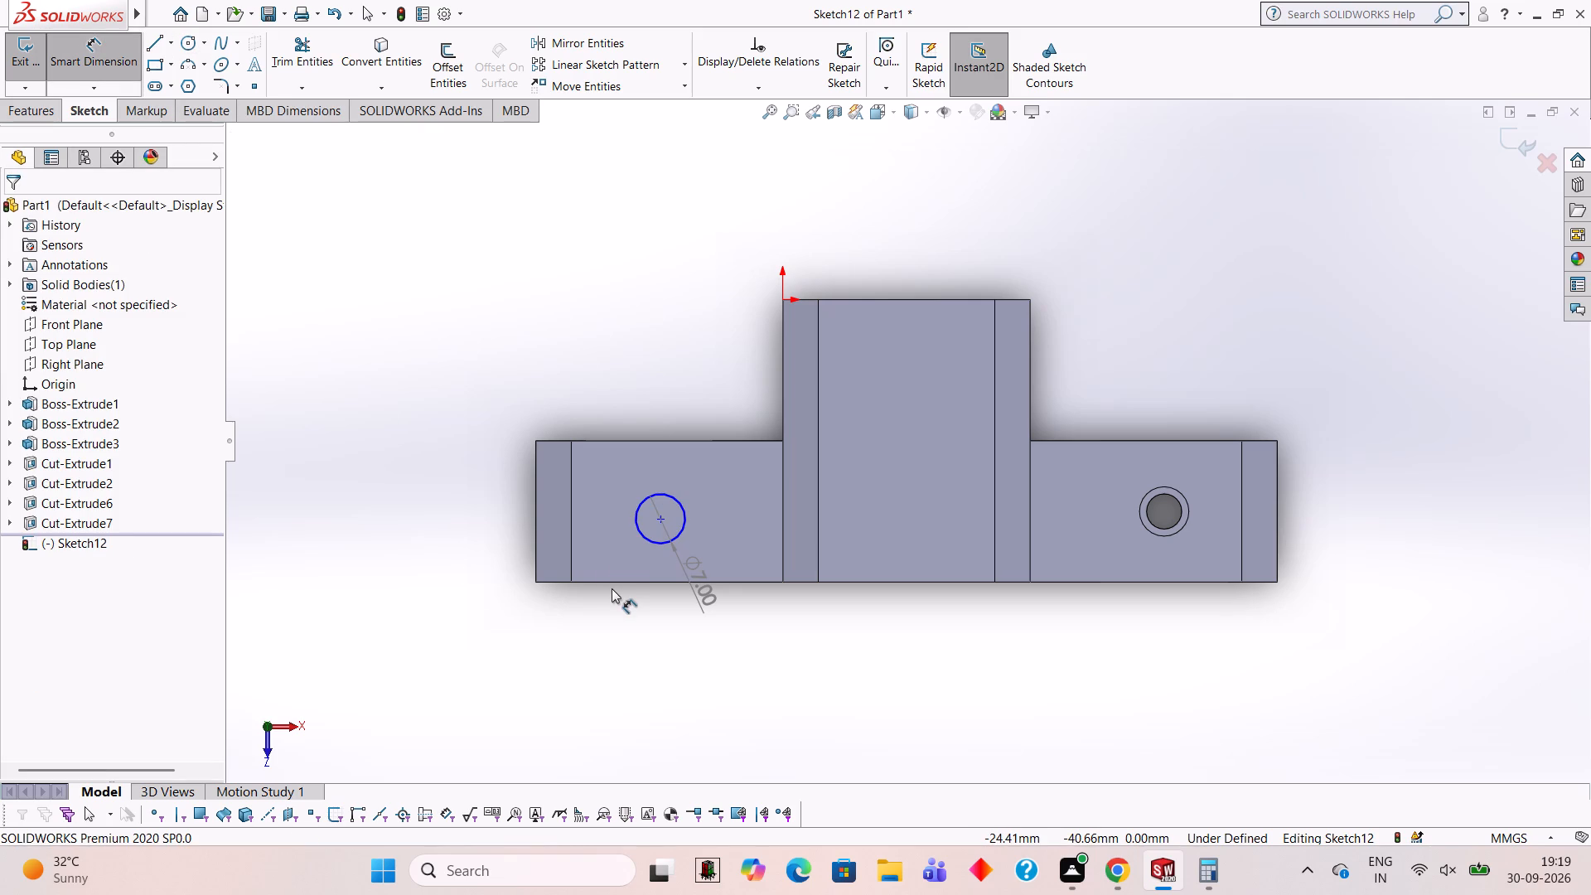
left_click(661, 517)
left_click(663, 579)
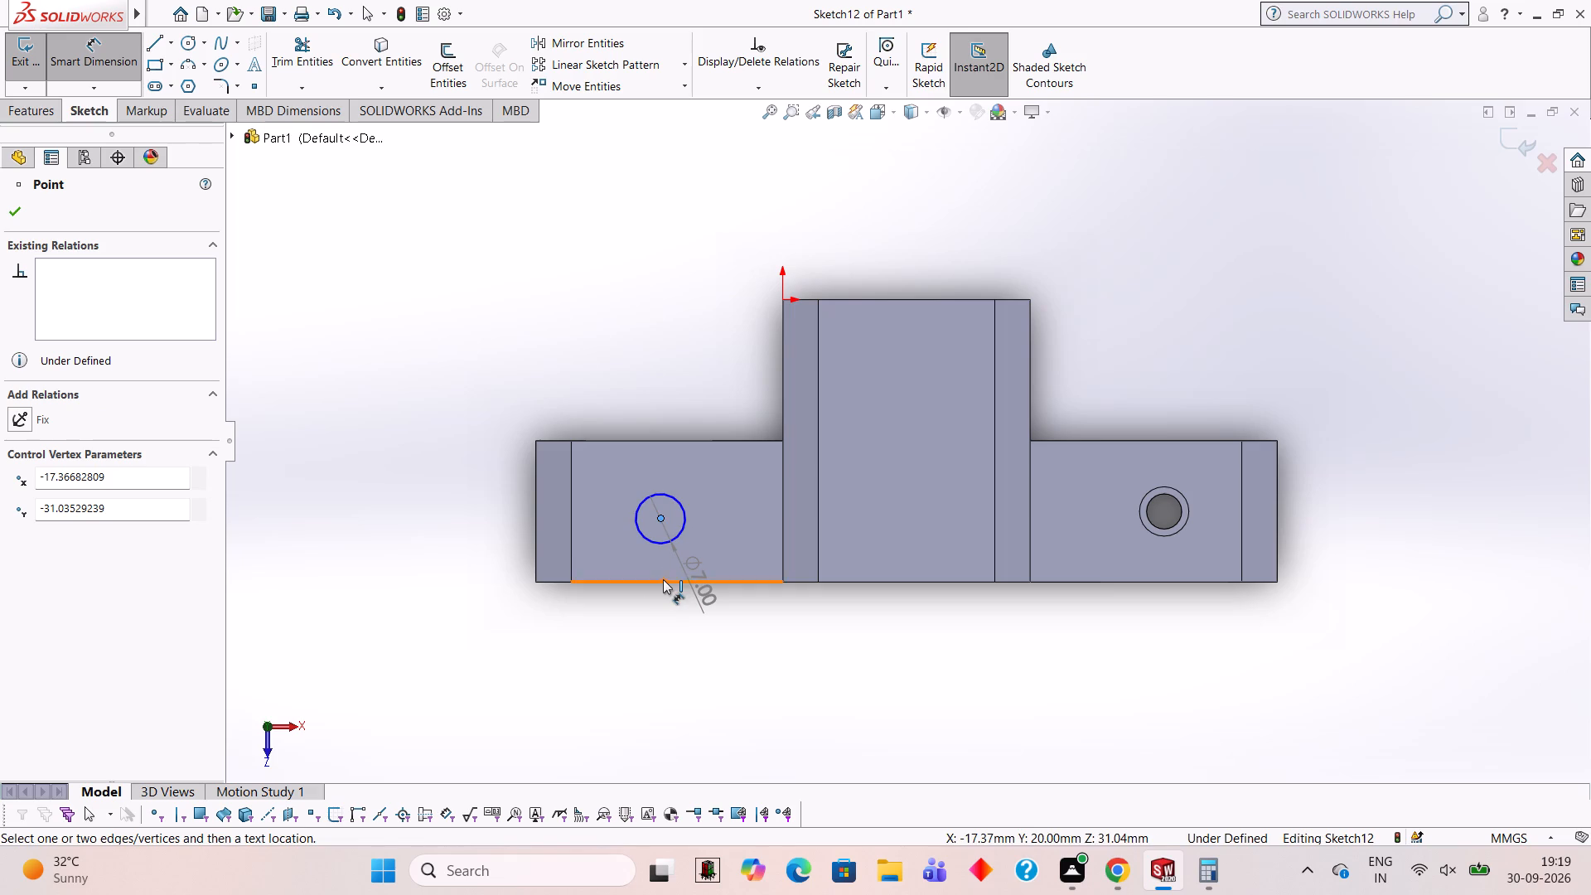
left_click(331, 594)
type("10")
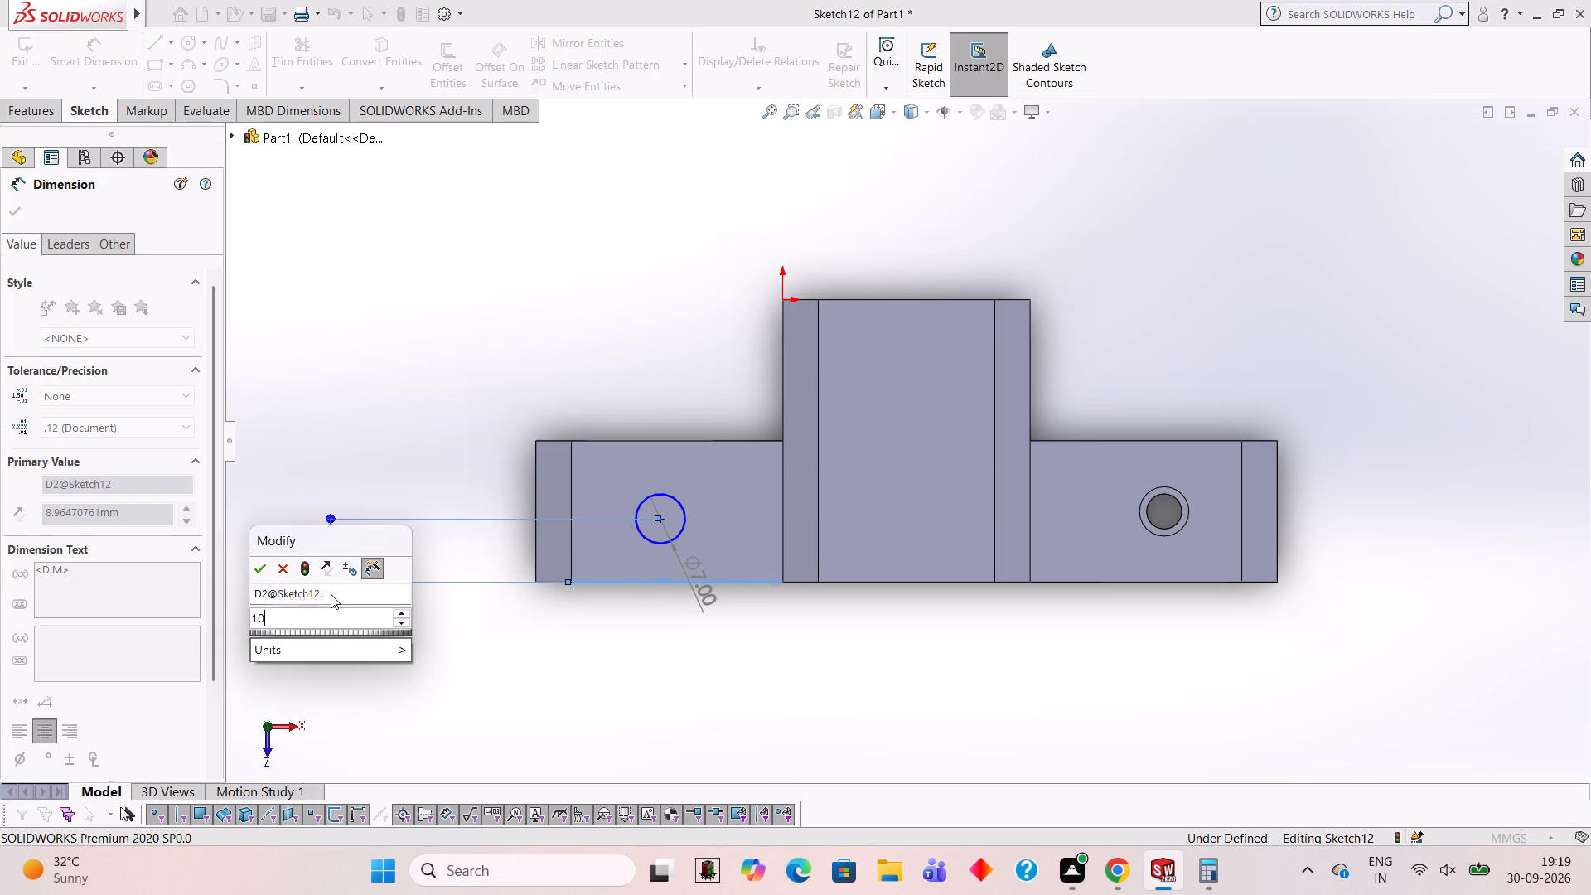
key("Return")
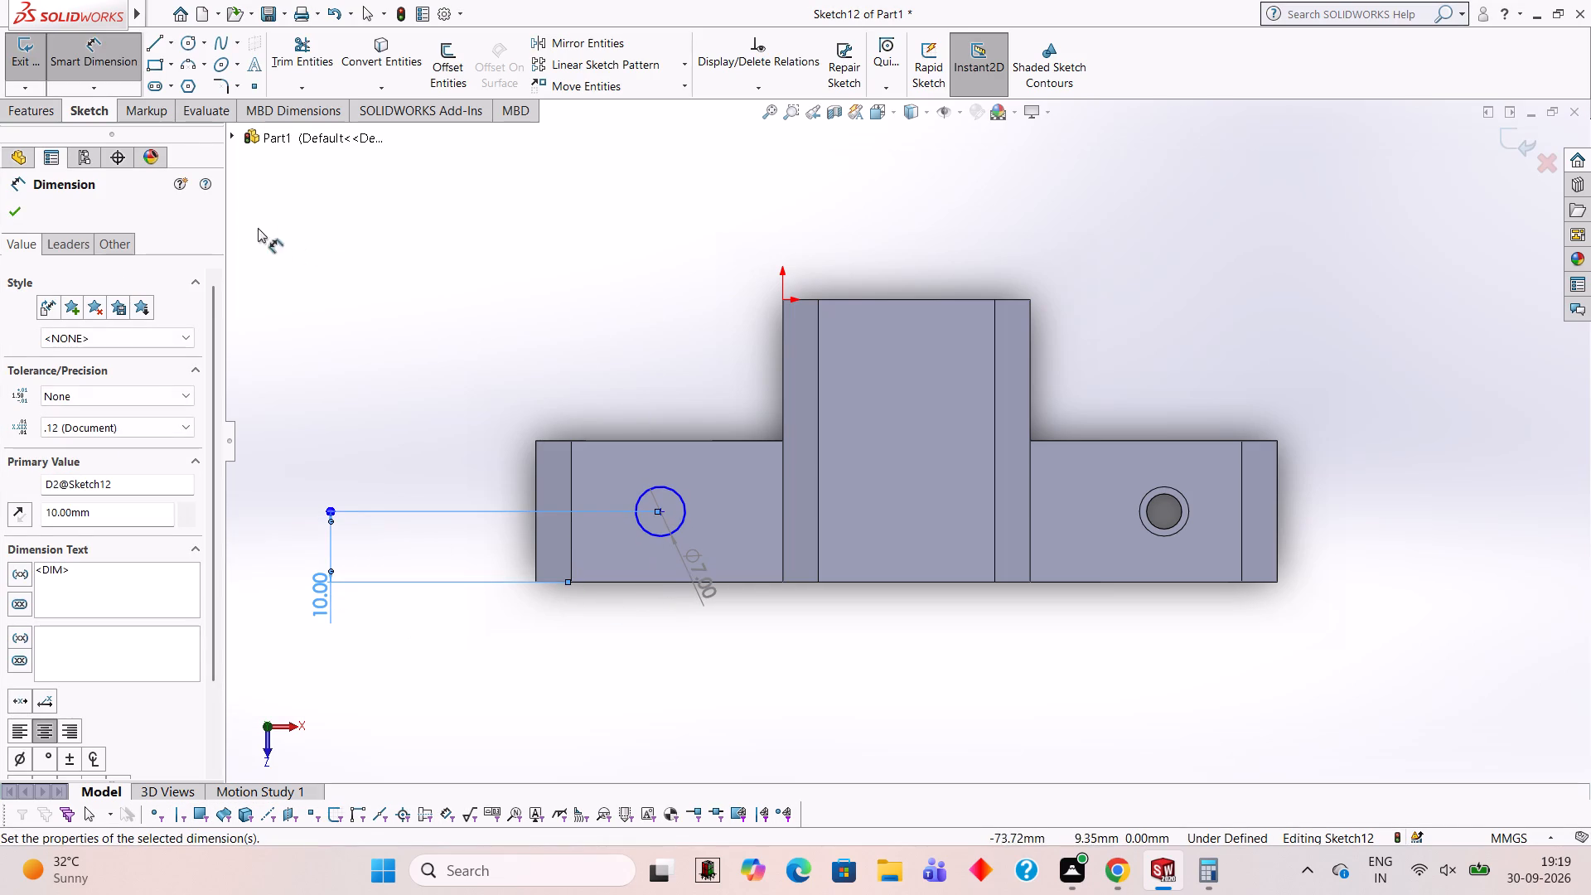
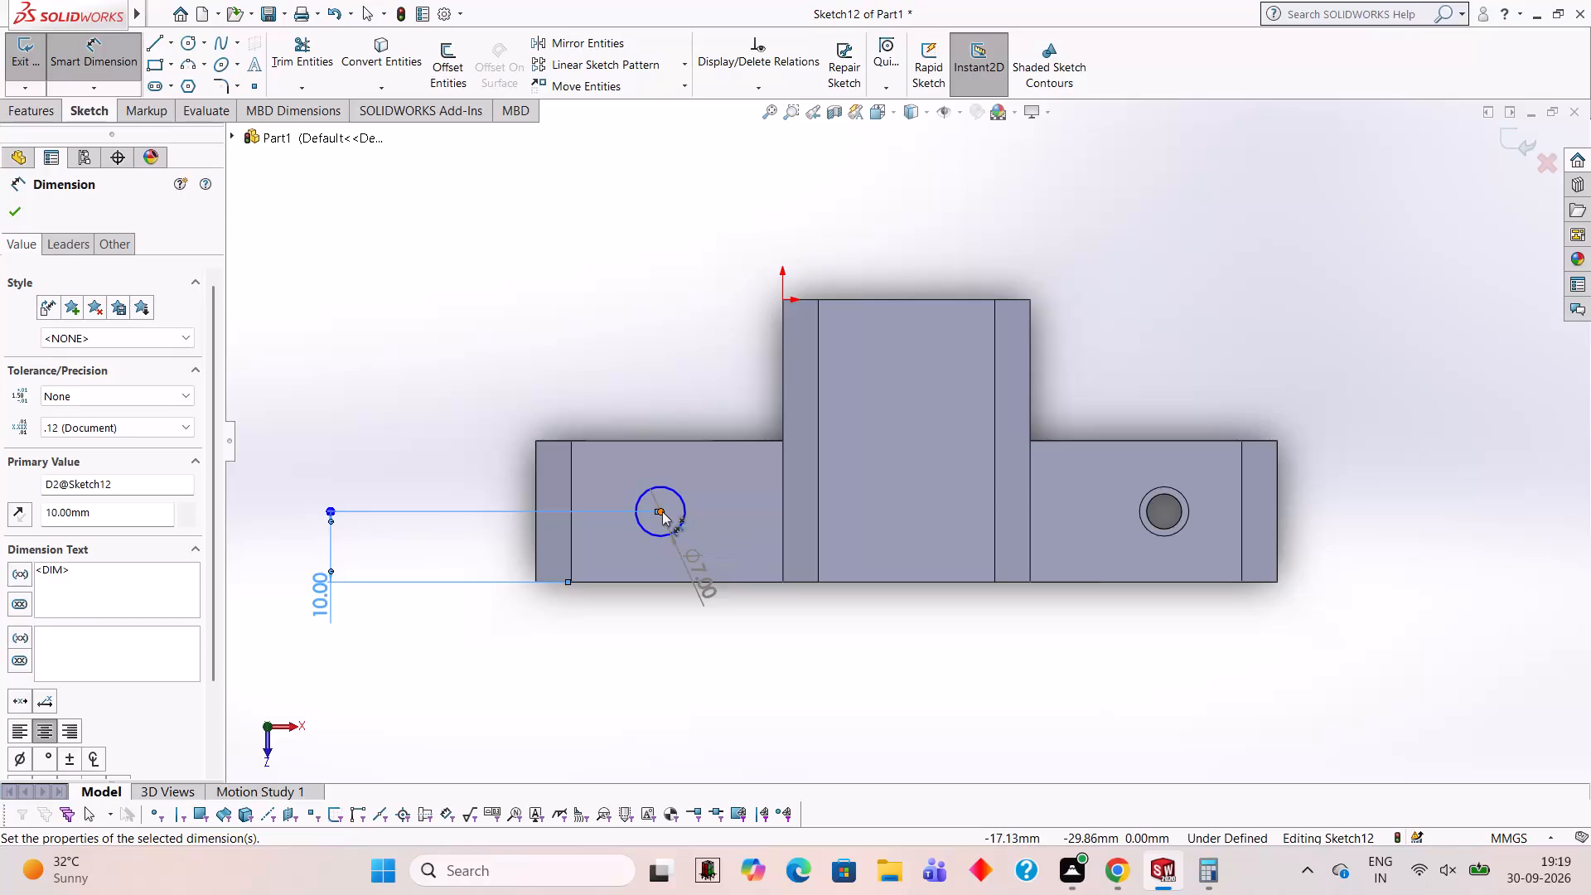
Dimension the new circle's centre 36.5 mm from the midpoint of the centre block's top edge at its projecting end.
left_click(662, 512)
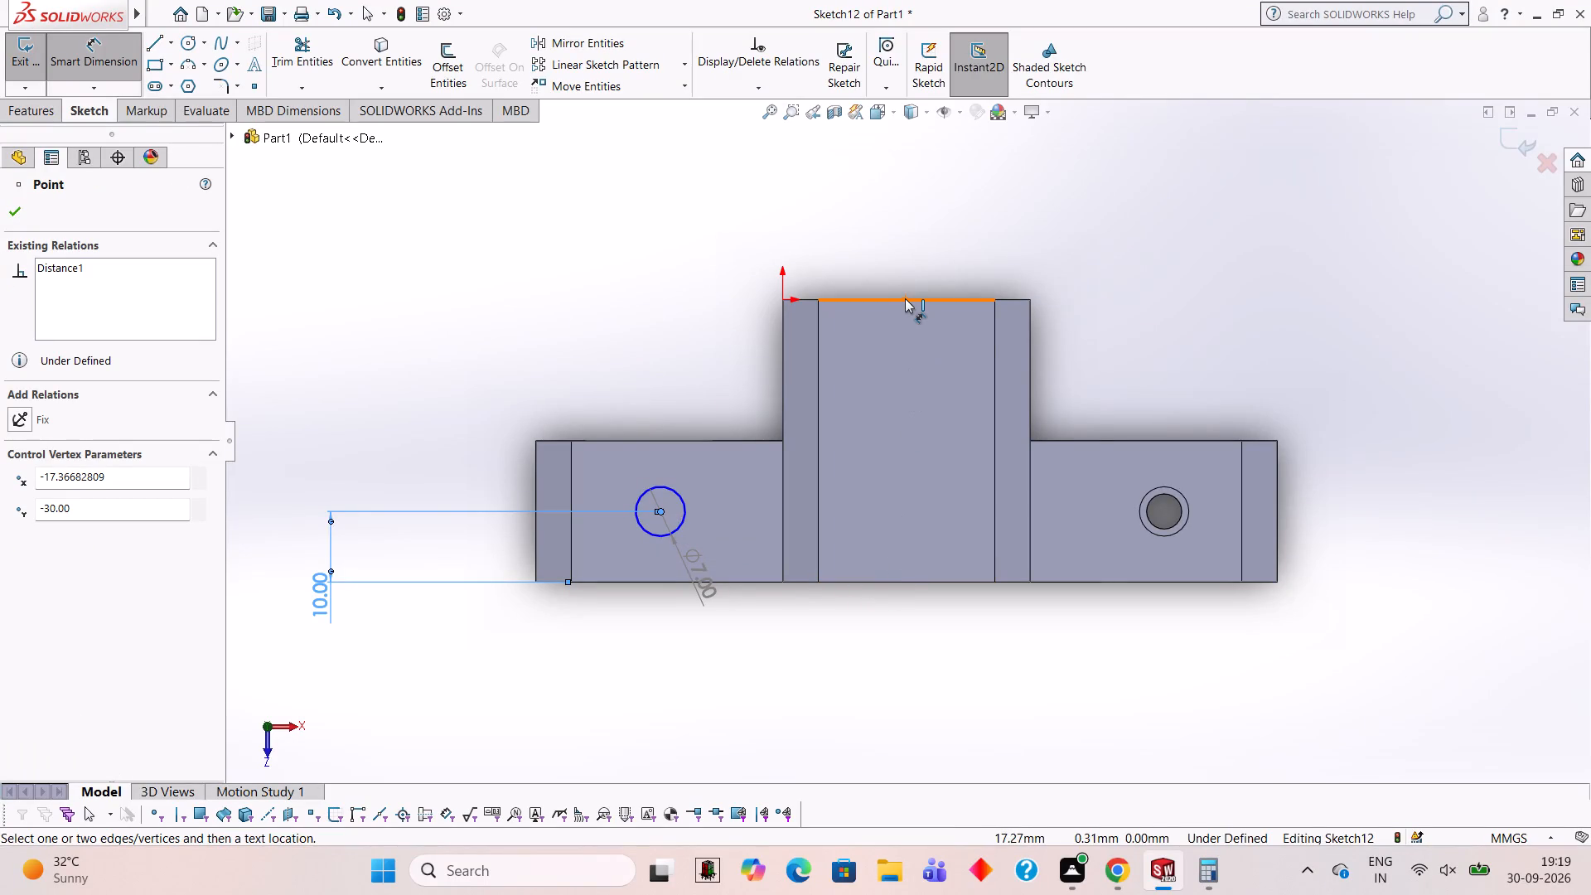
left_click(904, 299)
left_click(742, 191)
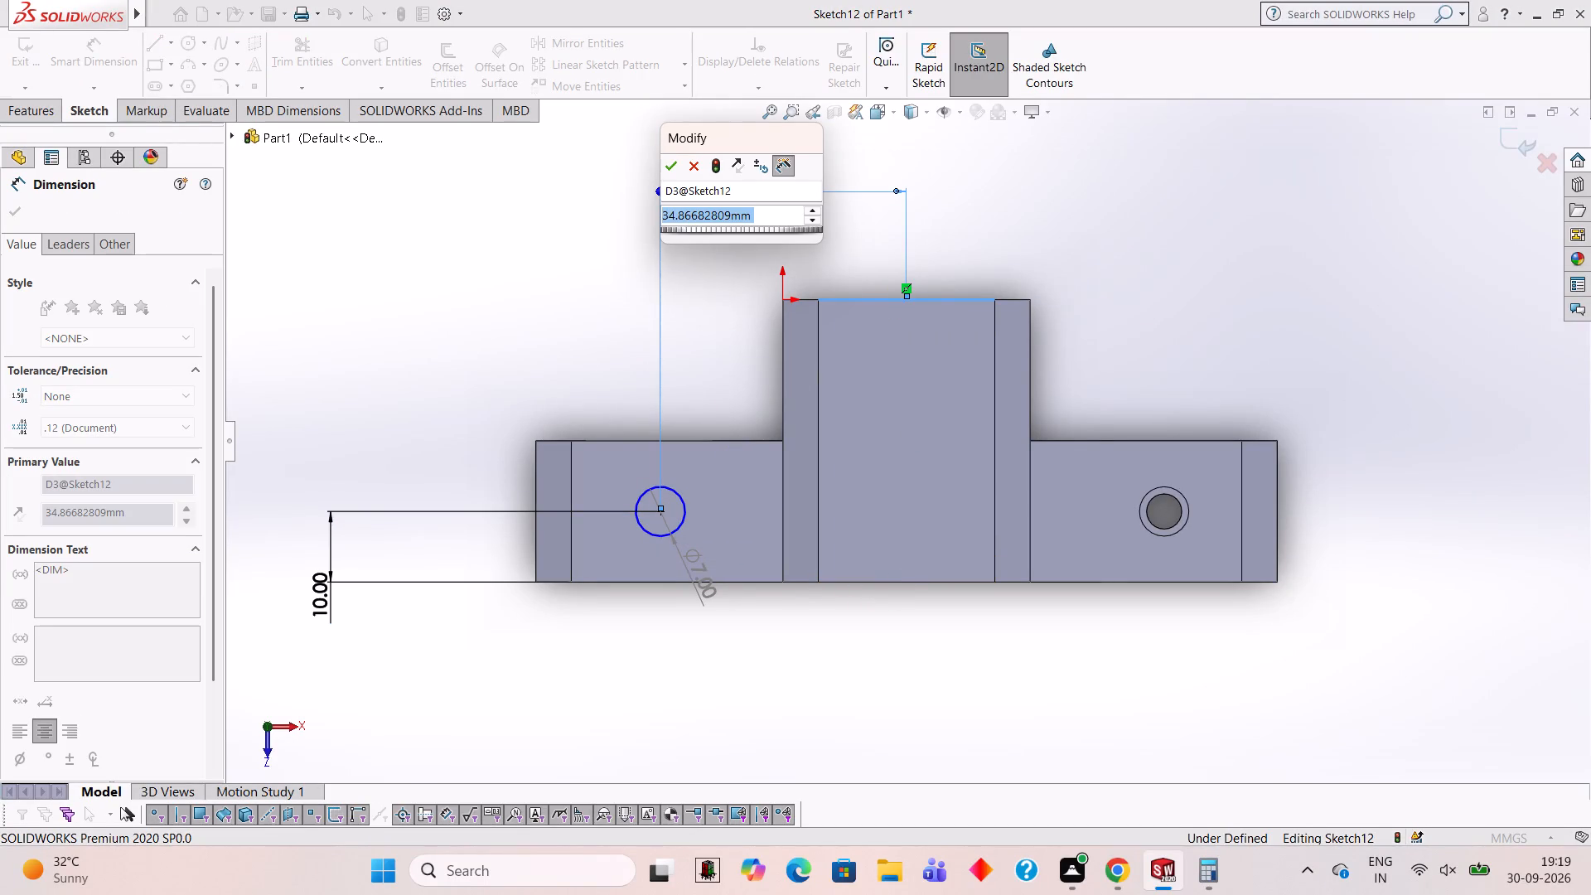
type("36.5")
key("Return")
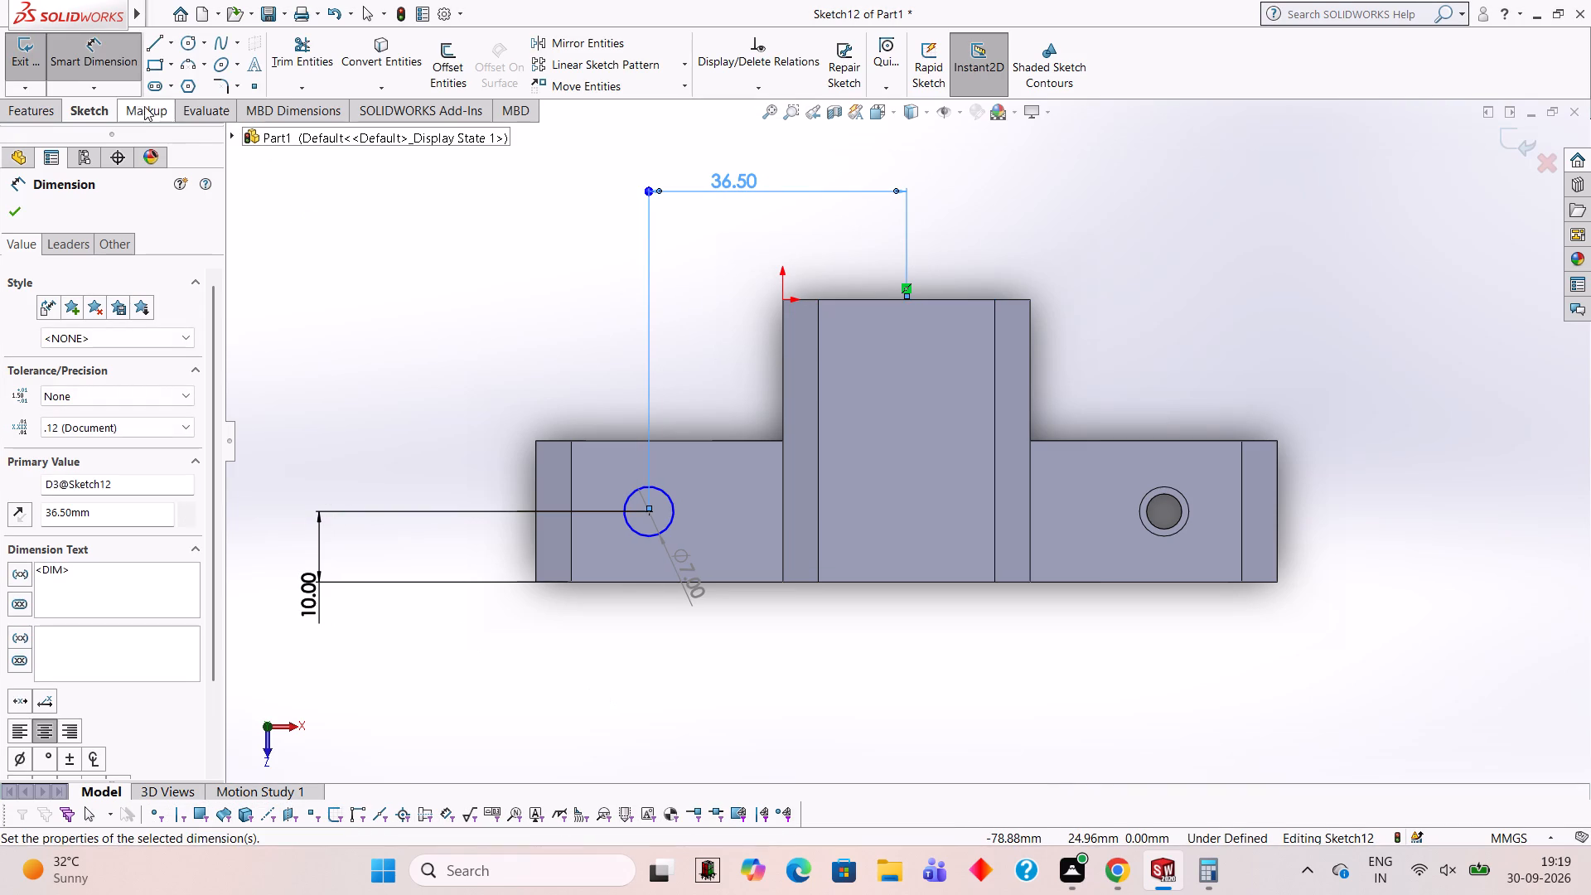
Cut the 7 mm circle 7 mm deep into the lug as a blind extruded cut.
left_click(41, 109)
left_click(278, 59)
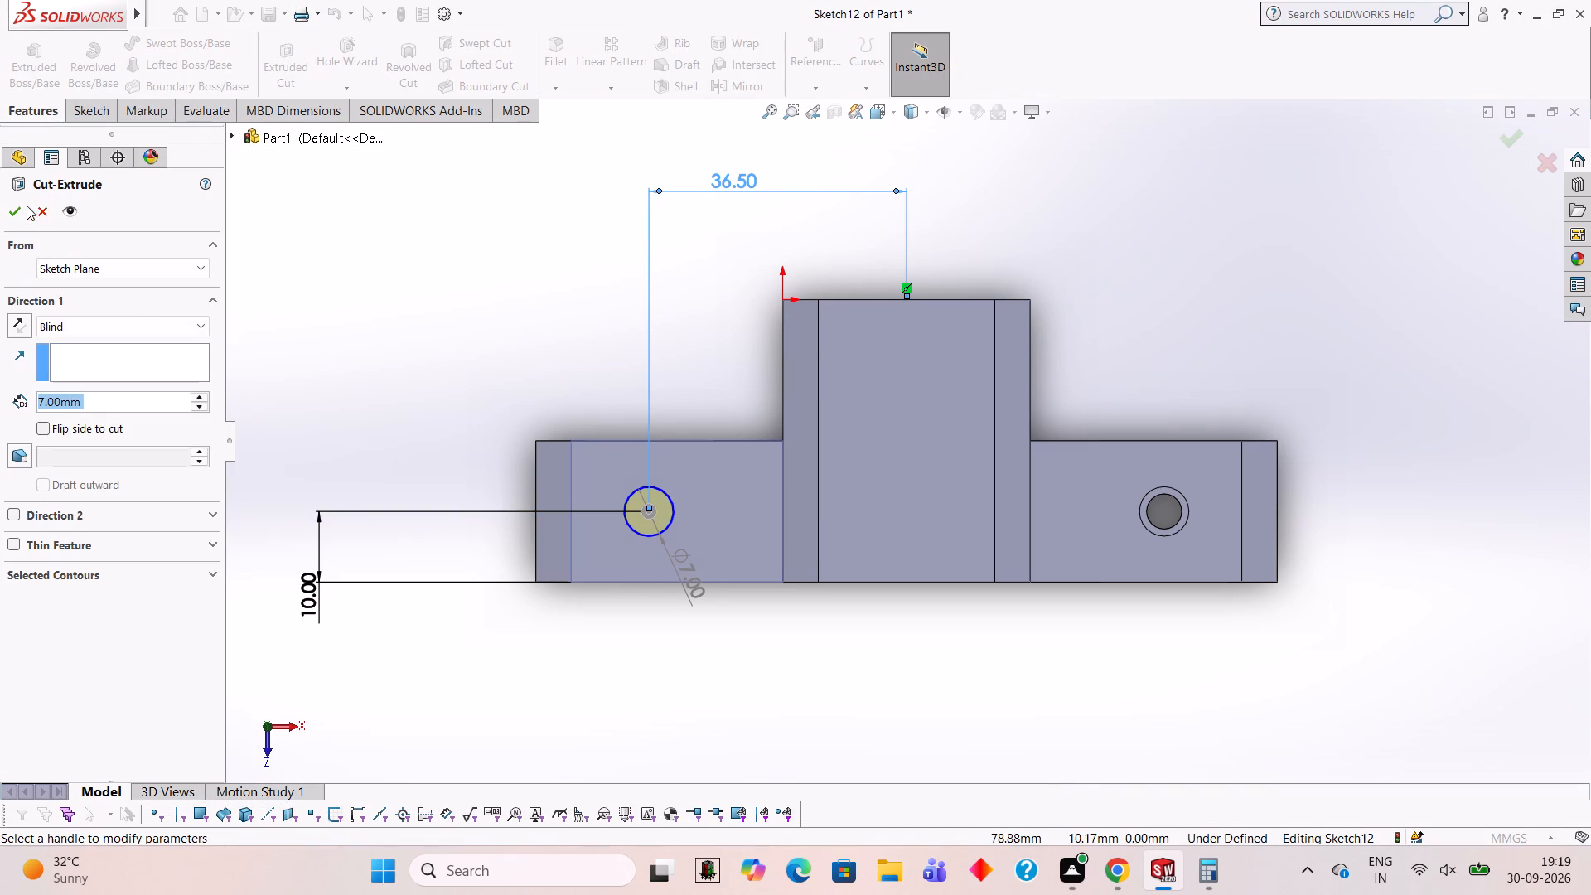
left_click(18, 208)
left_click(304, 319)
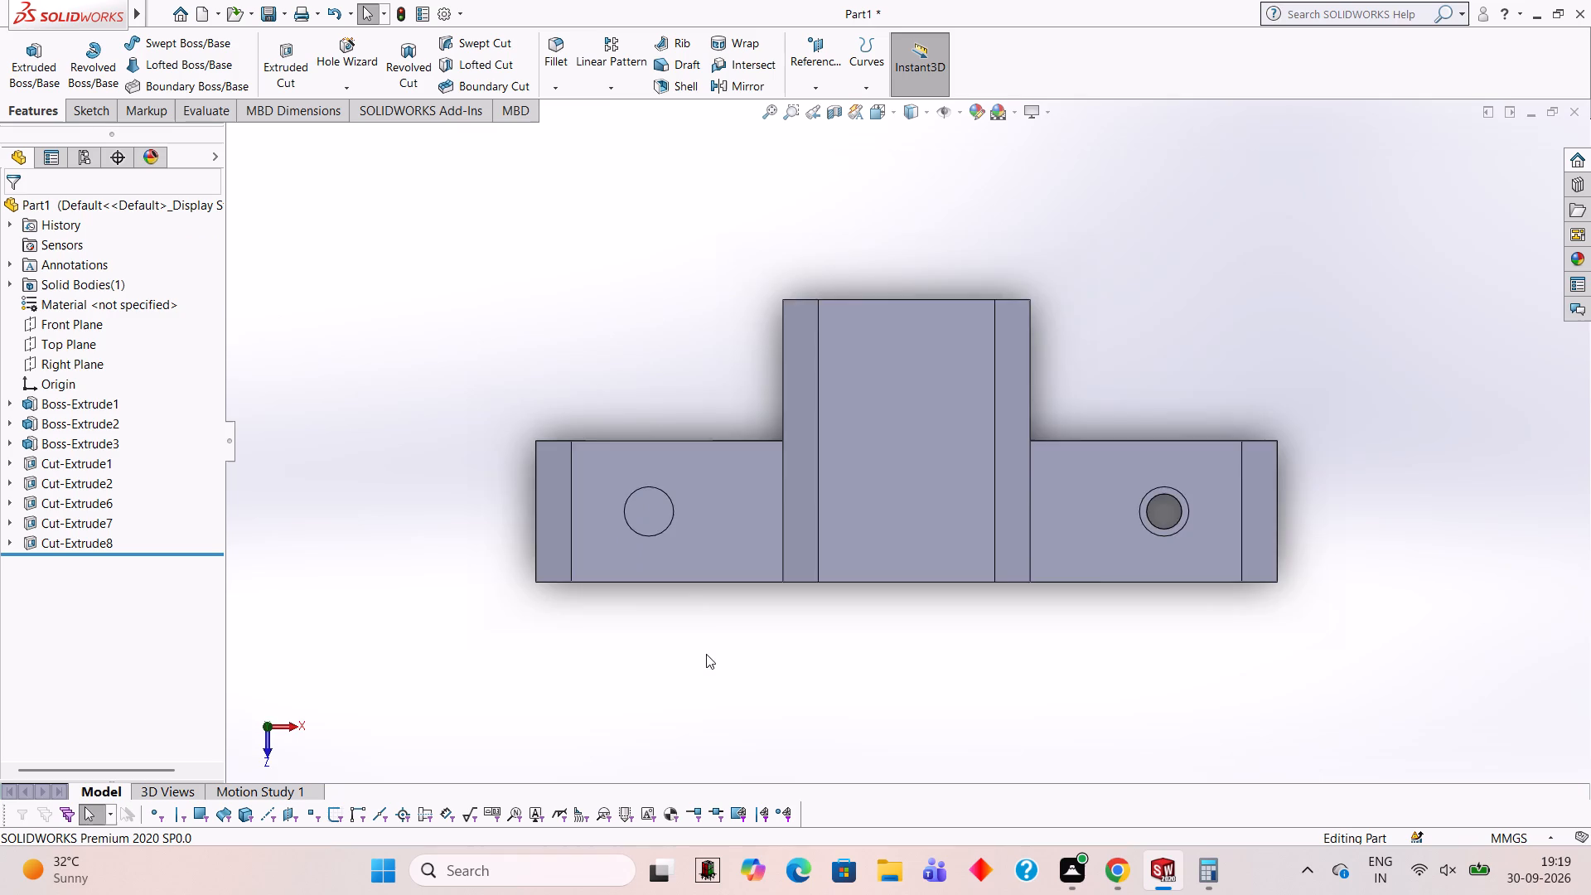
Start a sketch on the floor of the new 7 mm hole and draw a concentric 5 mm diameter circle.
middle_click_drag(705, 650, 711, 620)
scroll(710, 548, "down", 1)
left_click(651, 523)
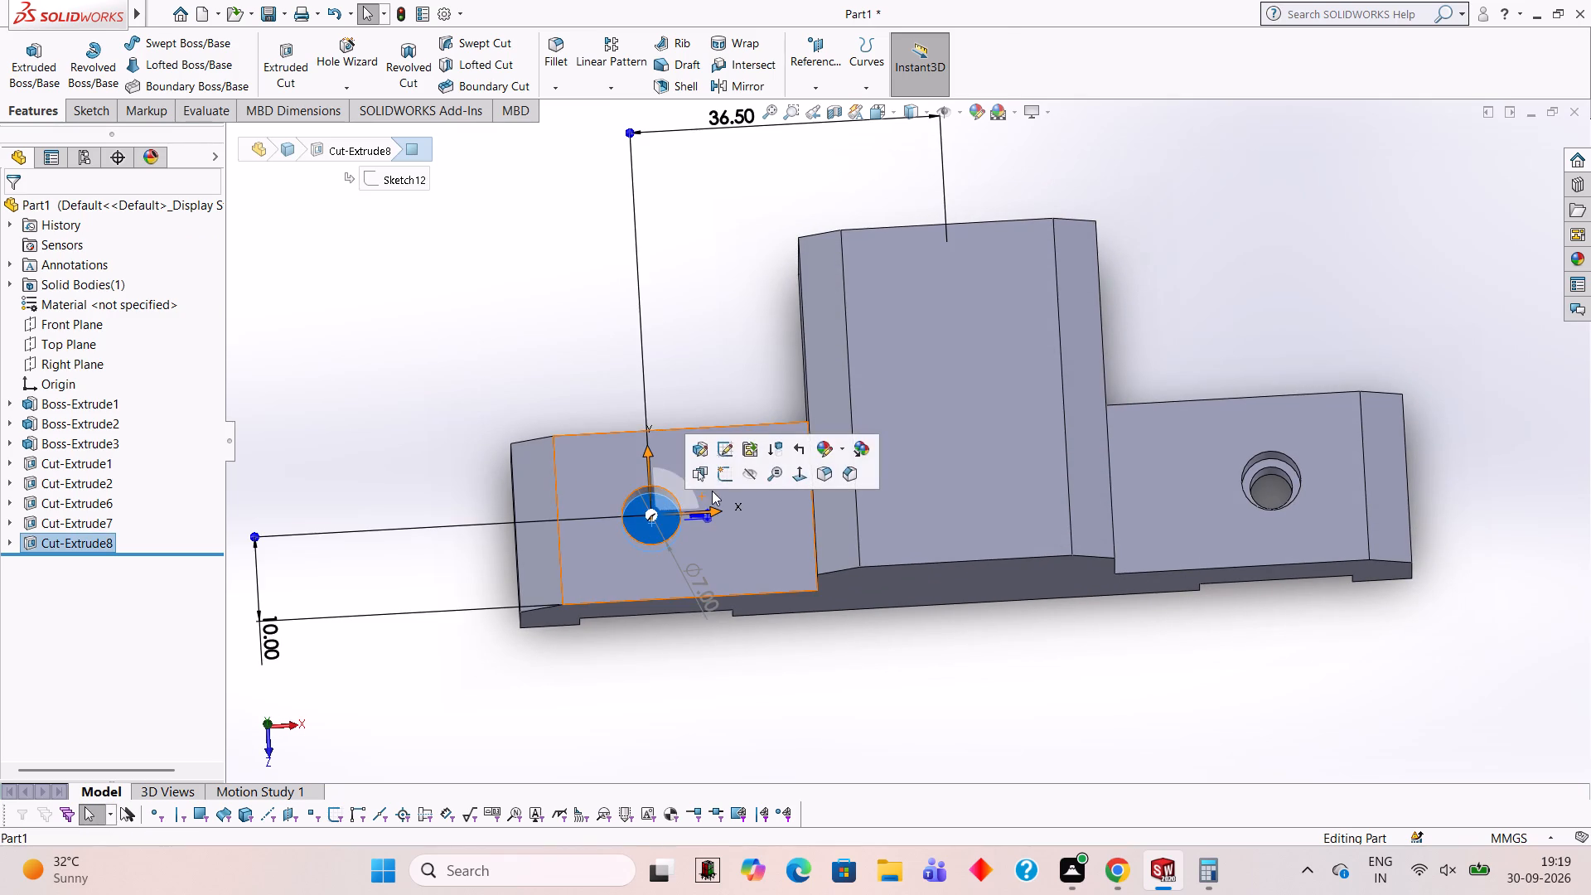
left_click(722, 482)
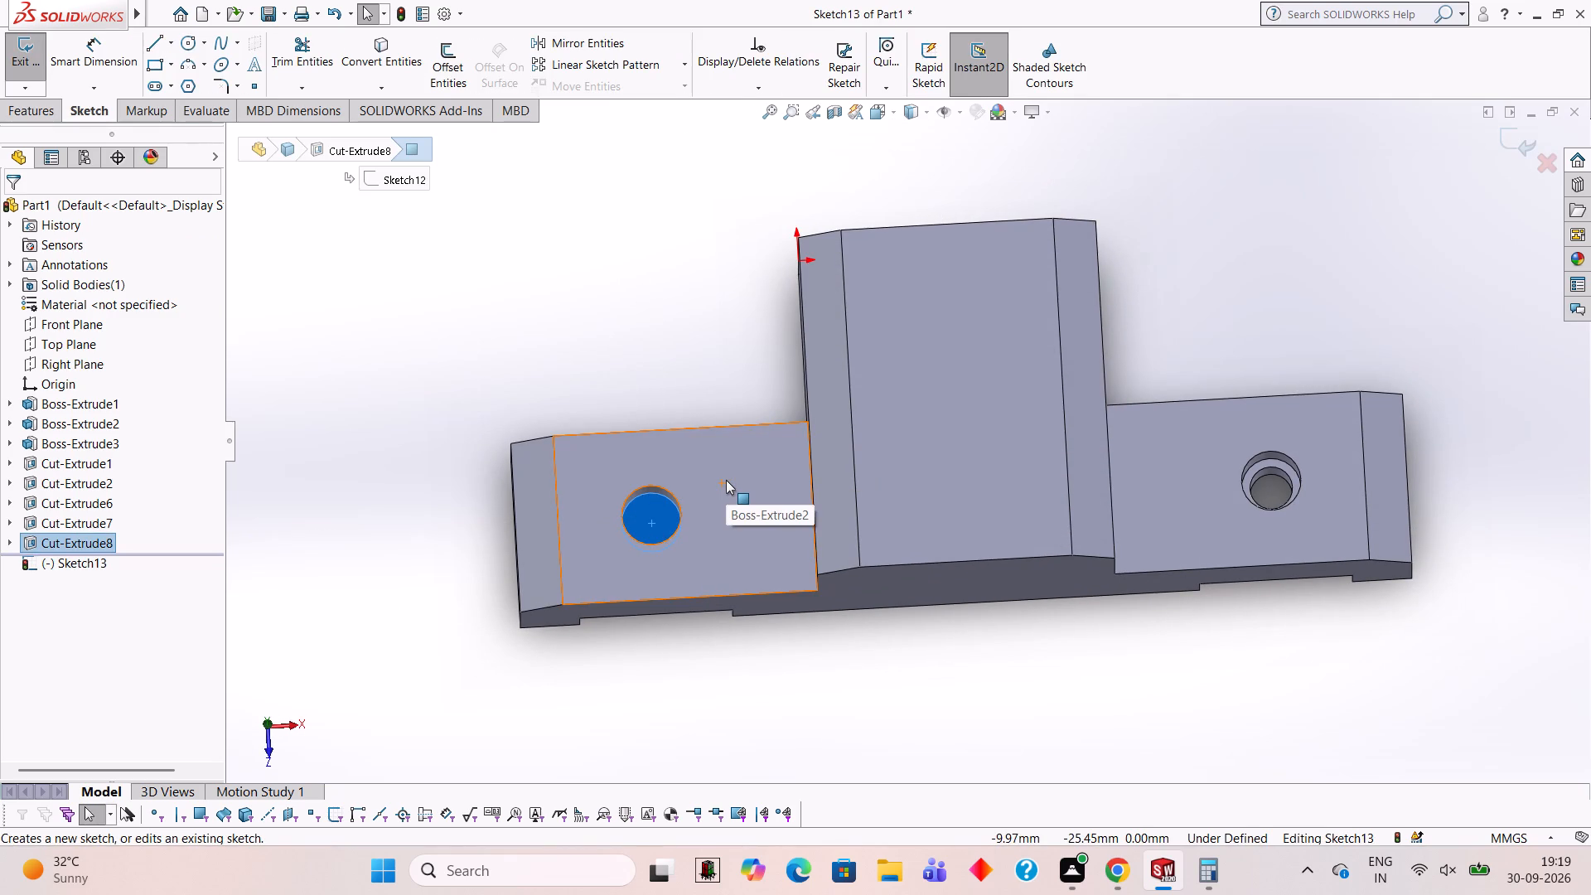
key("ctrl+8")
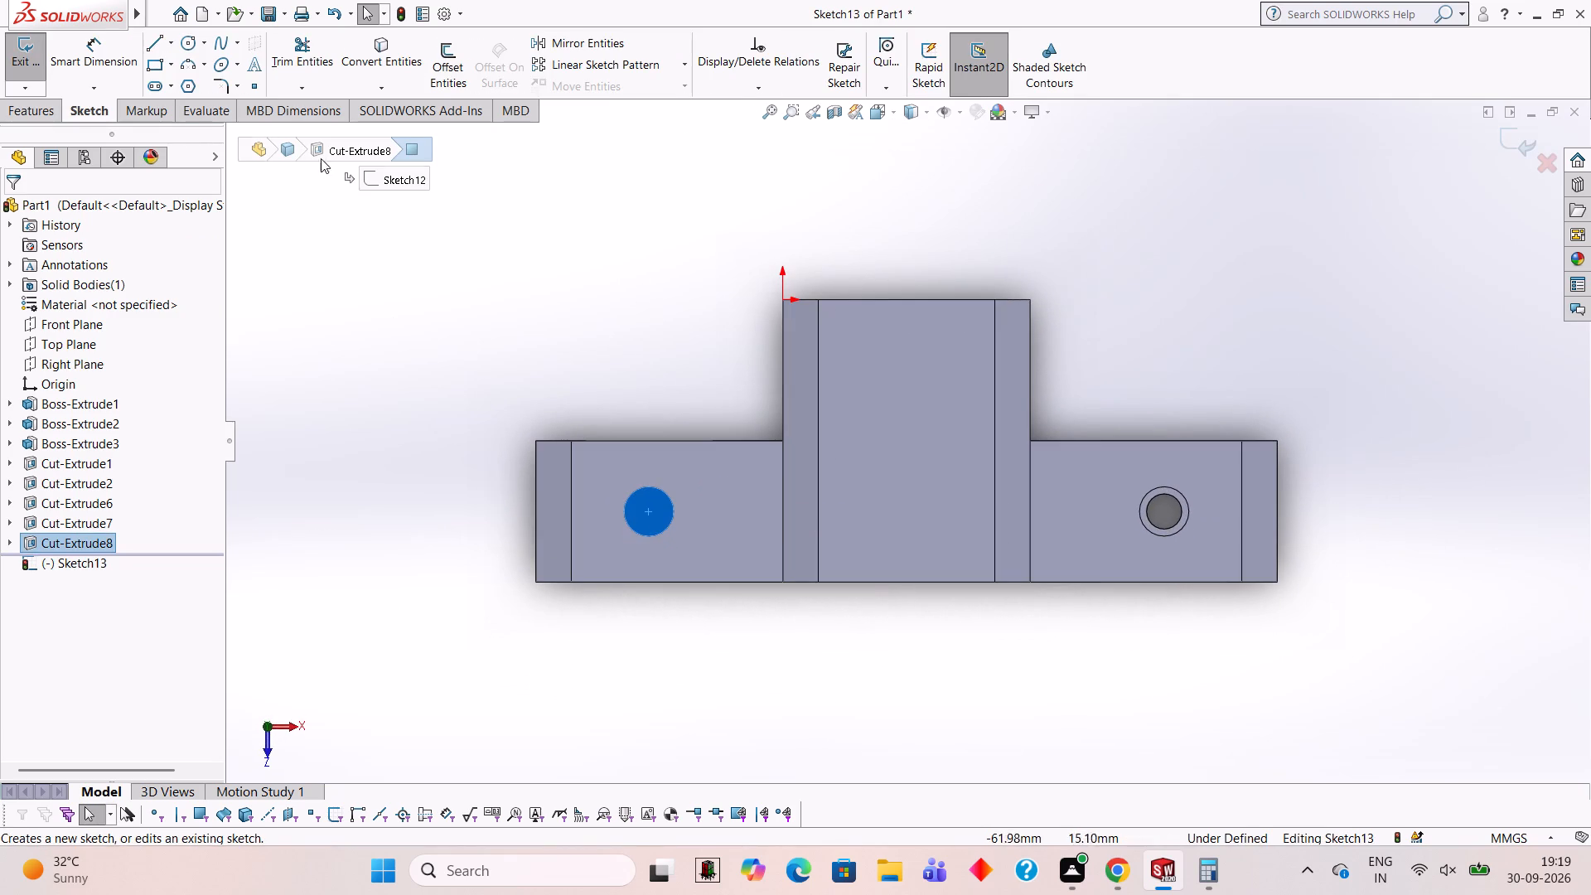
left_click(190, 42)
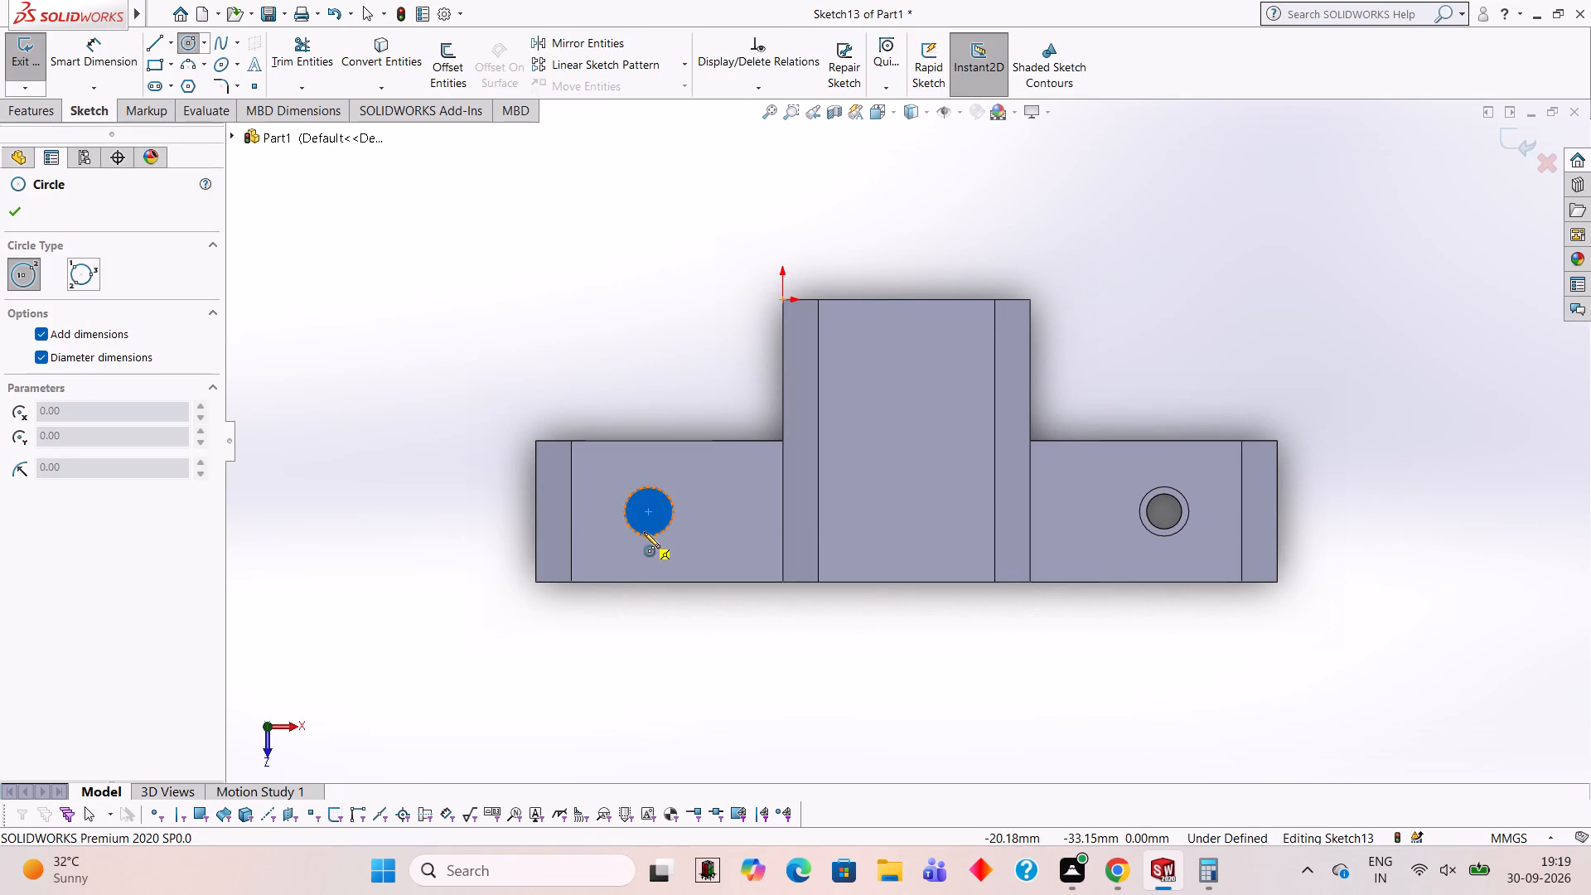
left_click(651, 512)
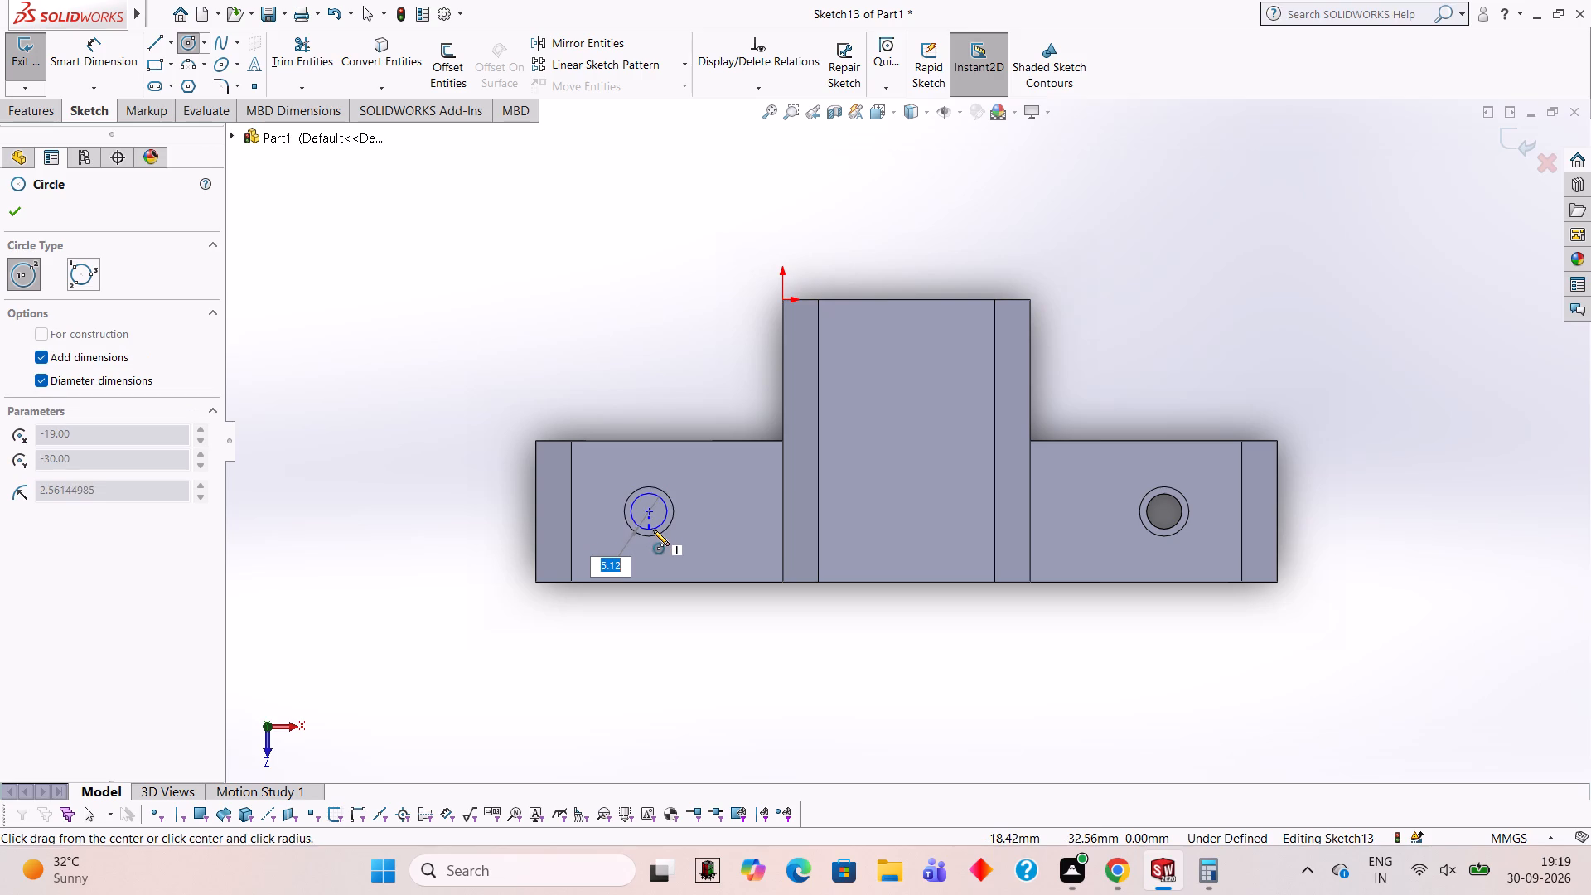
key("5")
key("Return")
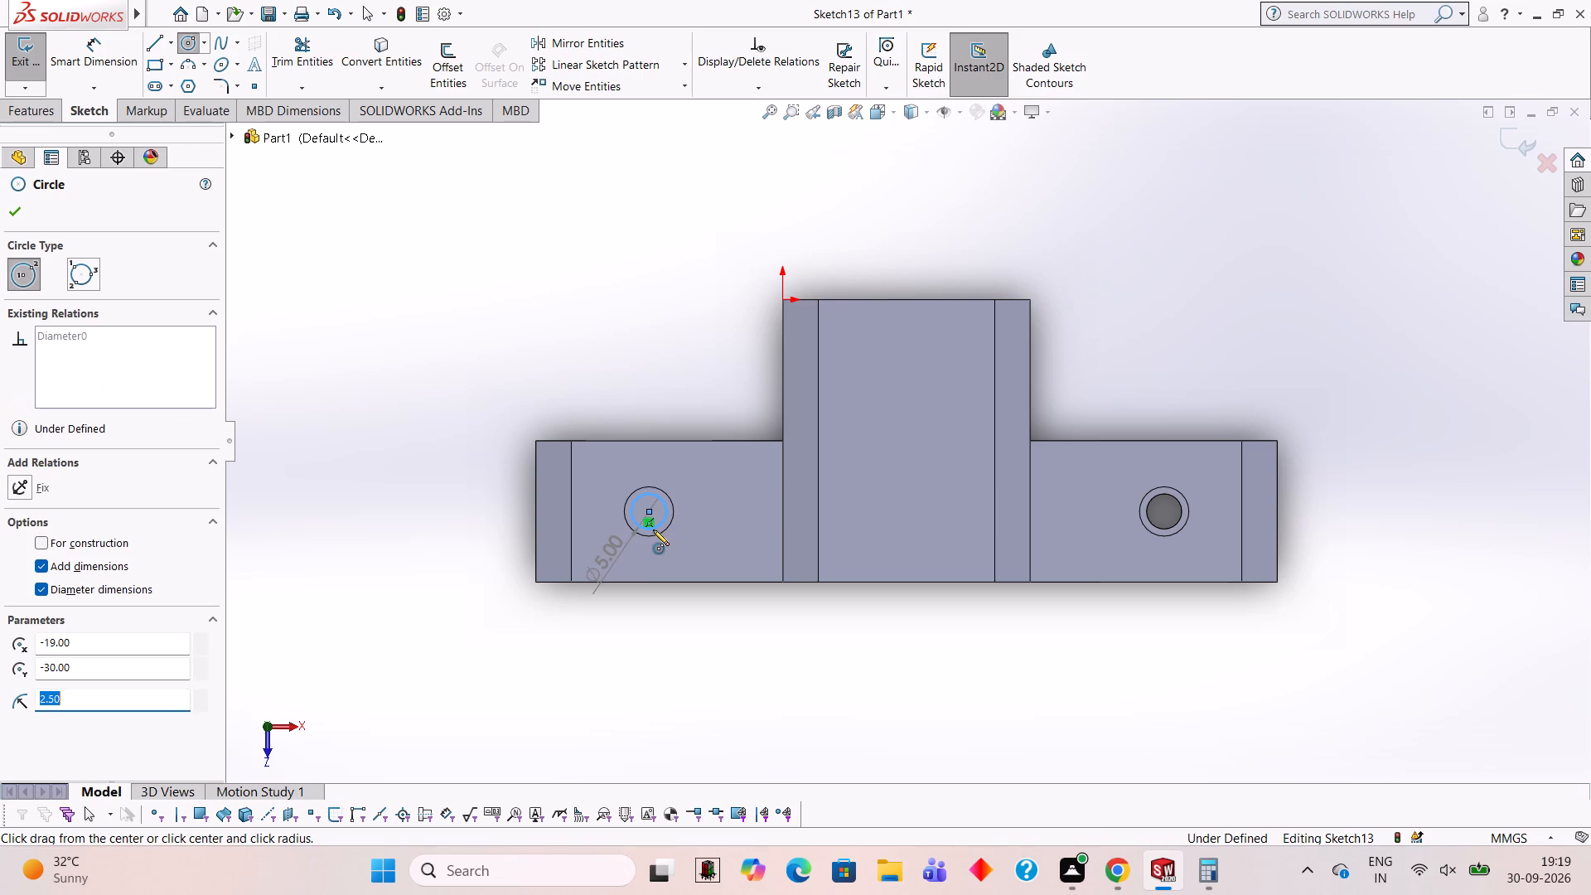
Cut the 5 mm circle 7 mm deep from the hole floor as a blind extruded cut.
left_click(45, 101)
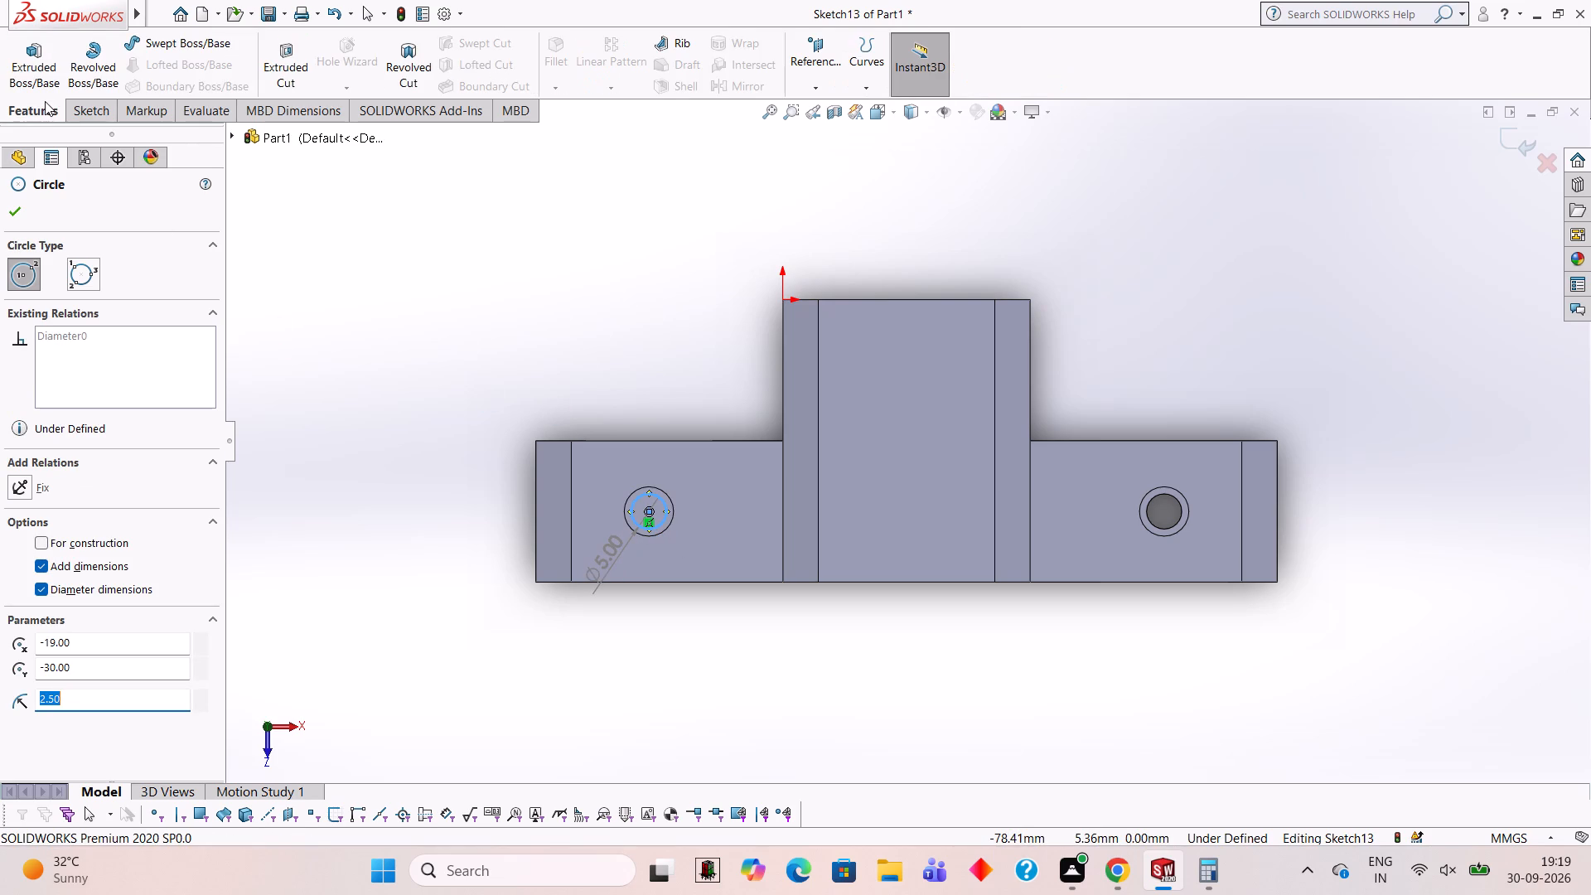
left_click(276, 56)
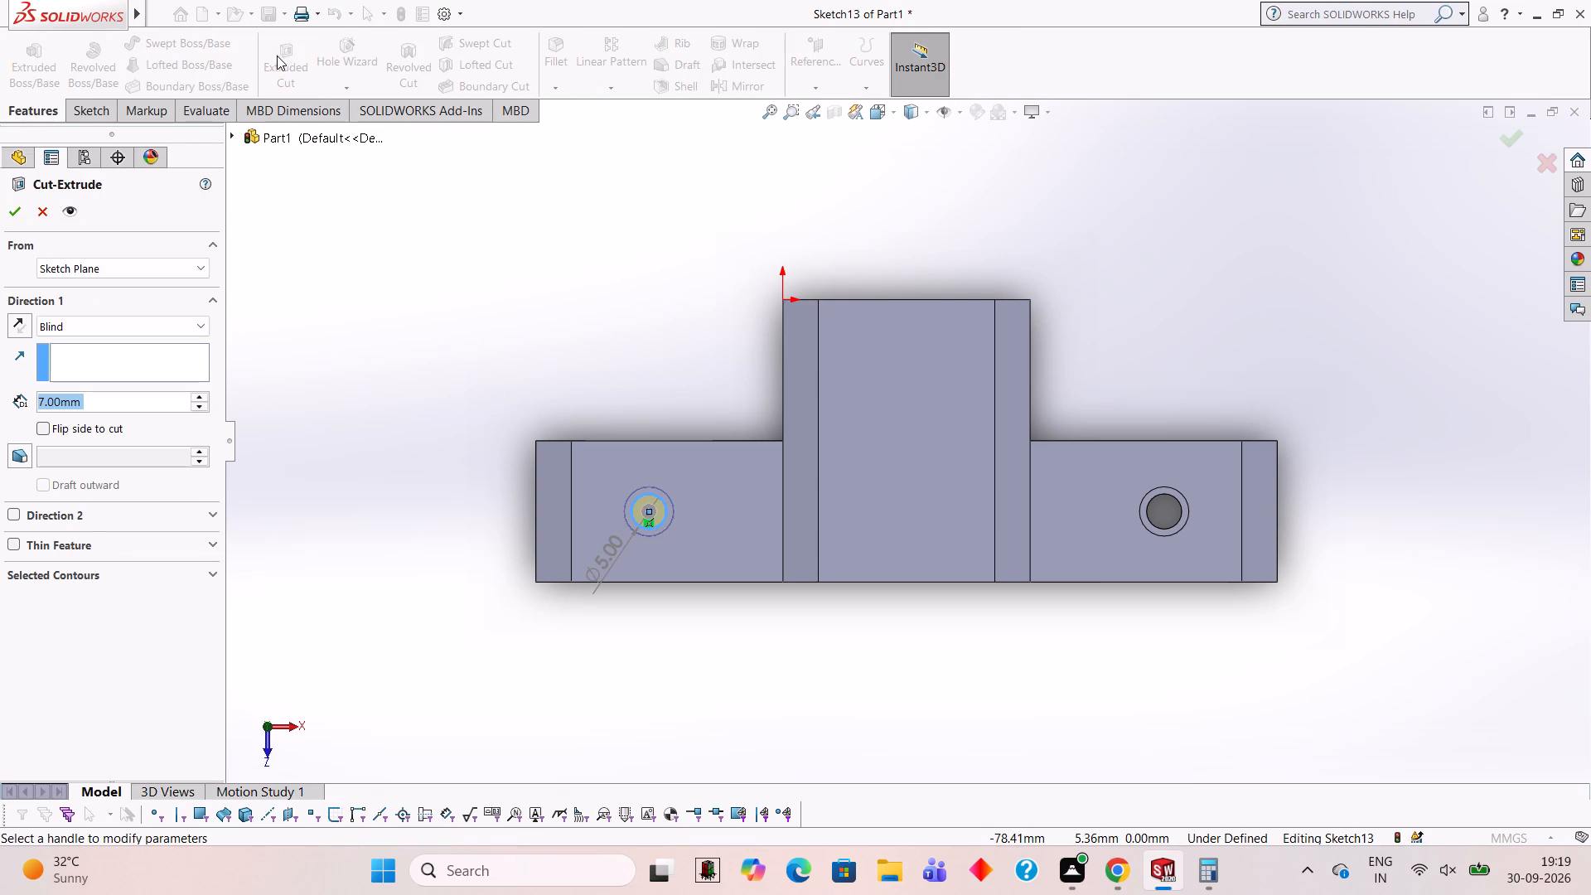
left_click(17, 216)
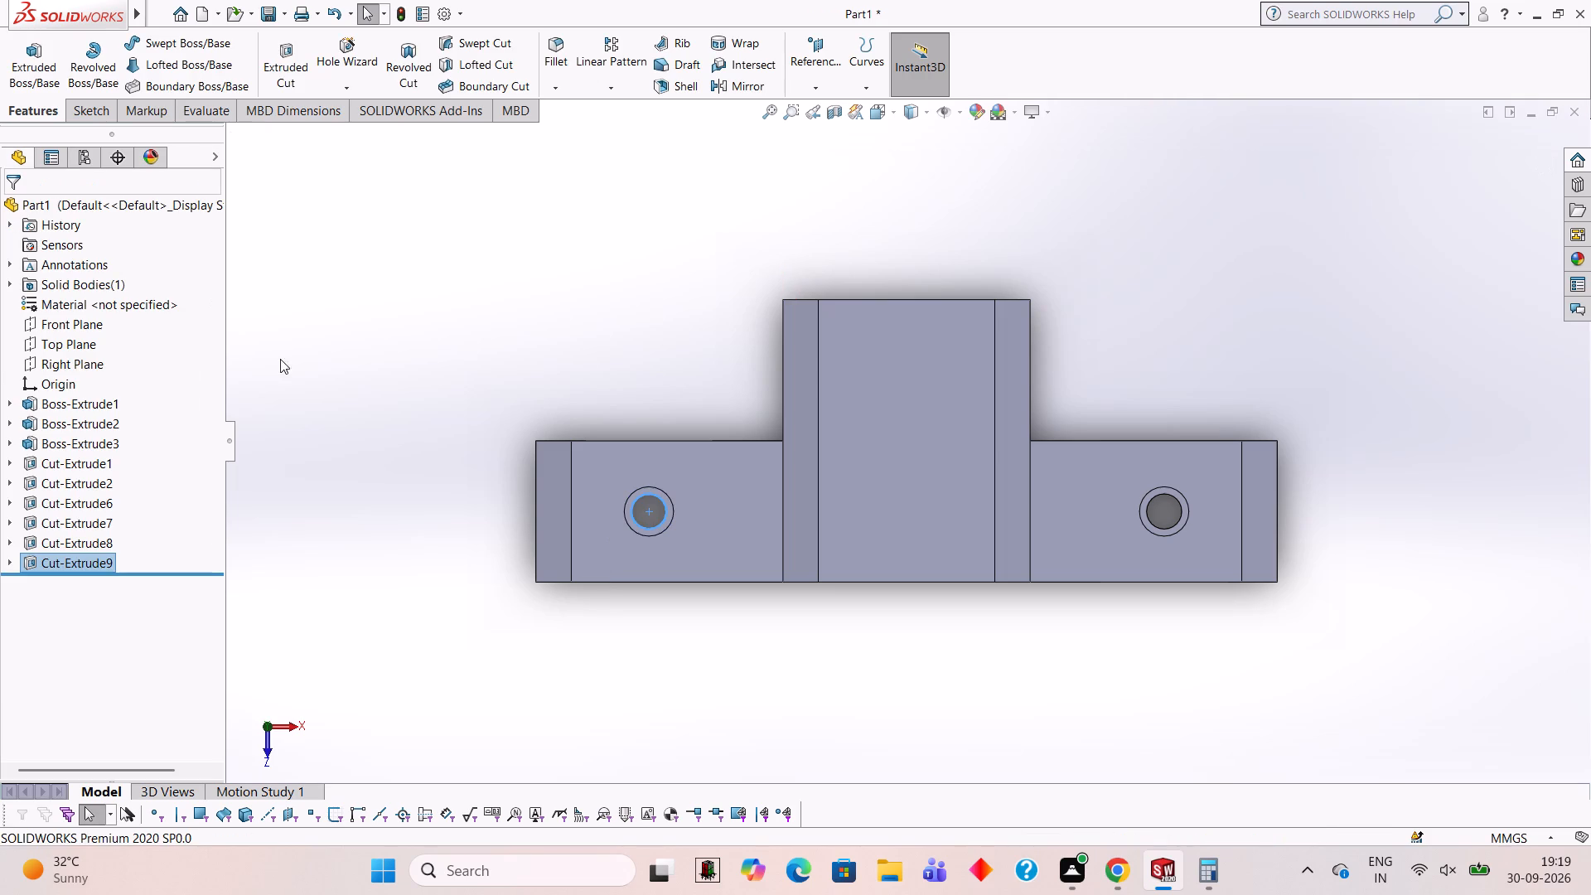
left_click(302, 372)
Start a sketch on the centre block's projecting end face and draw a 25 mm vertical line up from its bottom edge's midpoint.
middle_click_drag(772, 624, 1056, 582)
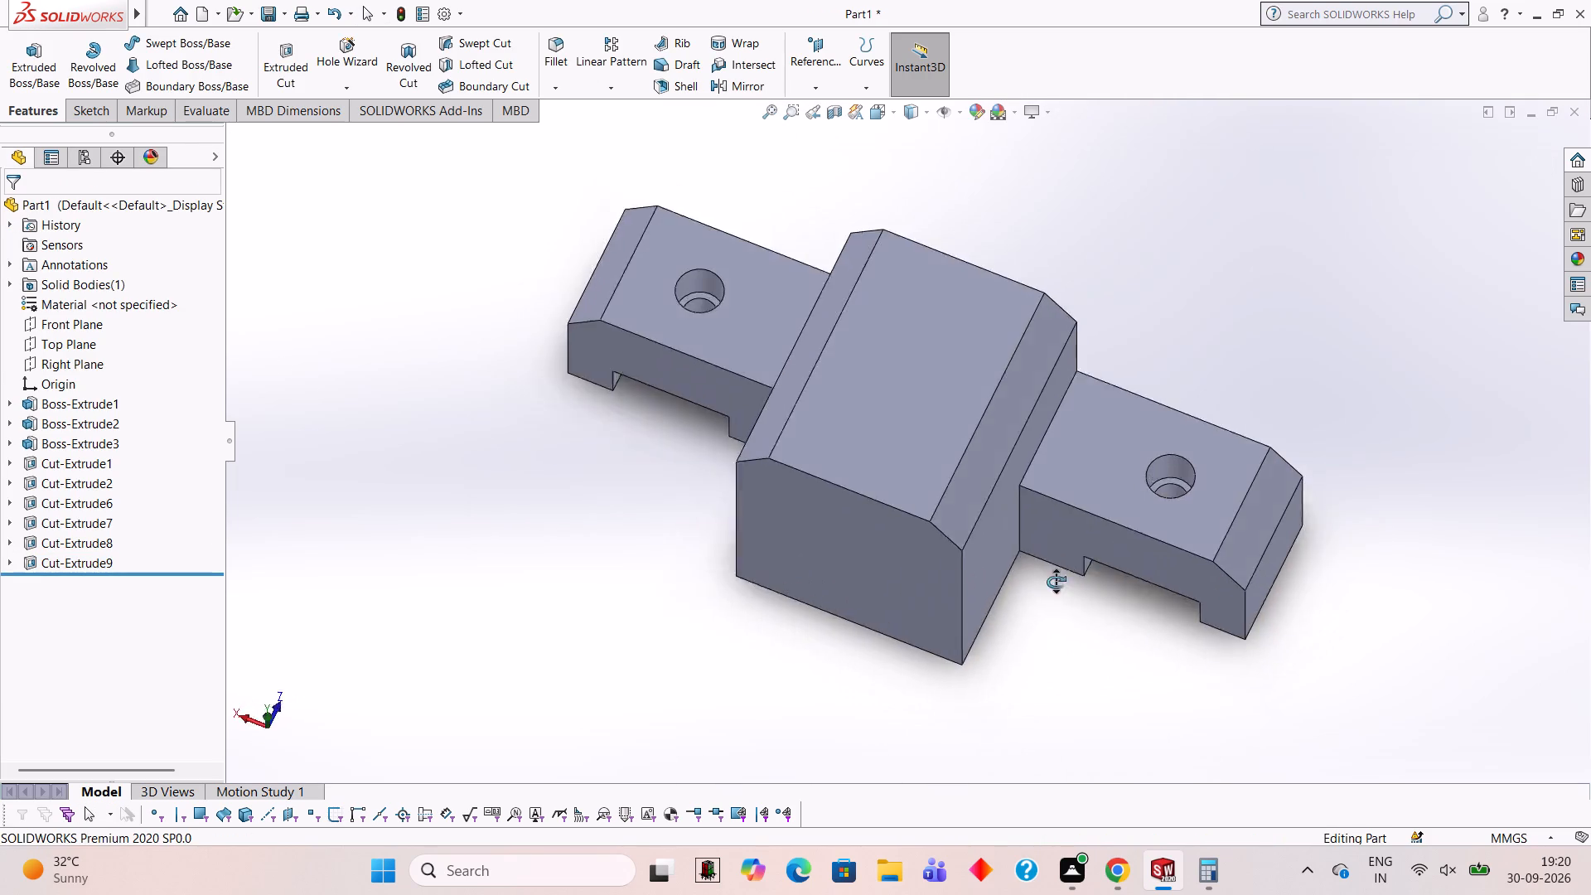
middle_click_drag(1056, 582, 1085, 466)
left_click(885, 542)
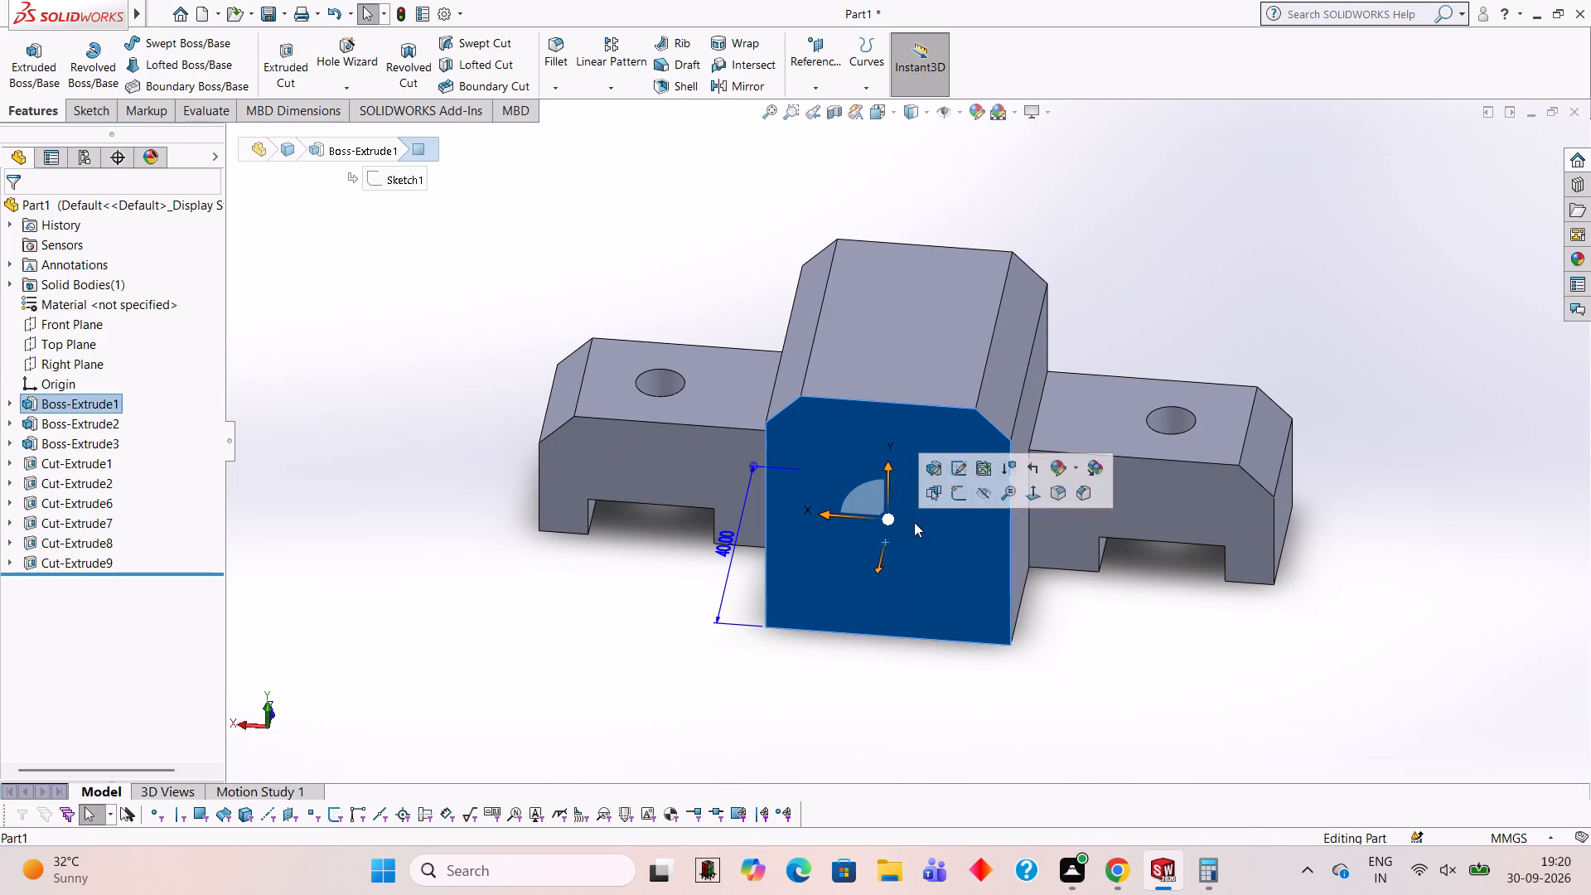
left_click(950, 505)
key("ctrl+8")
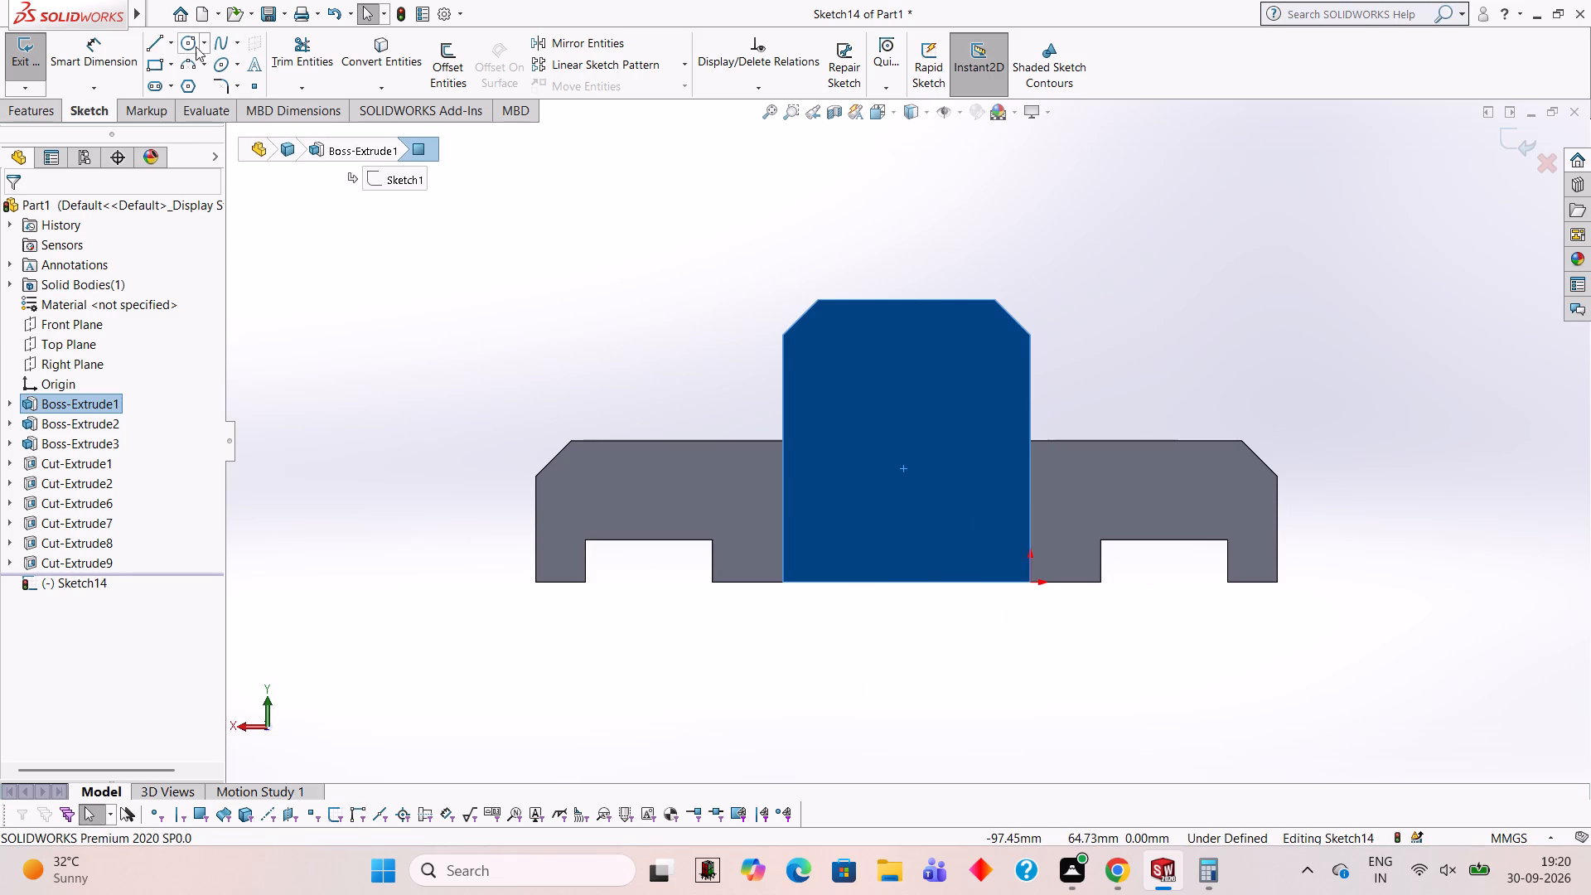
left_click(152, 44)
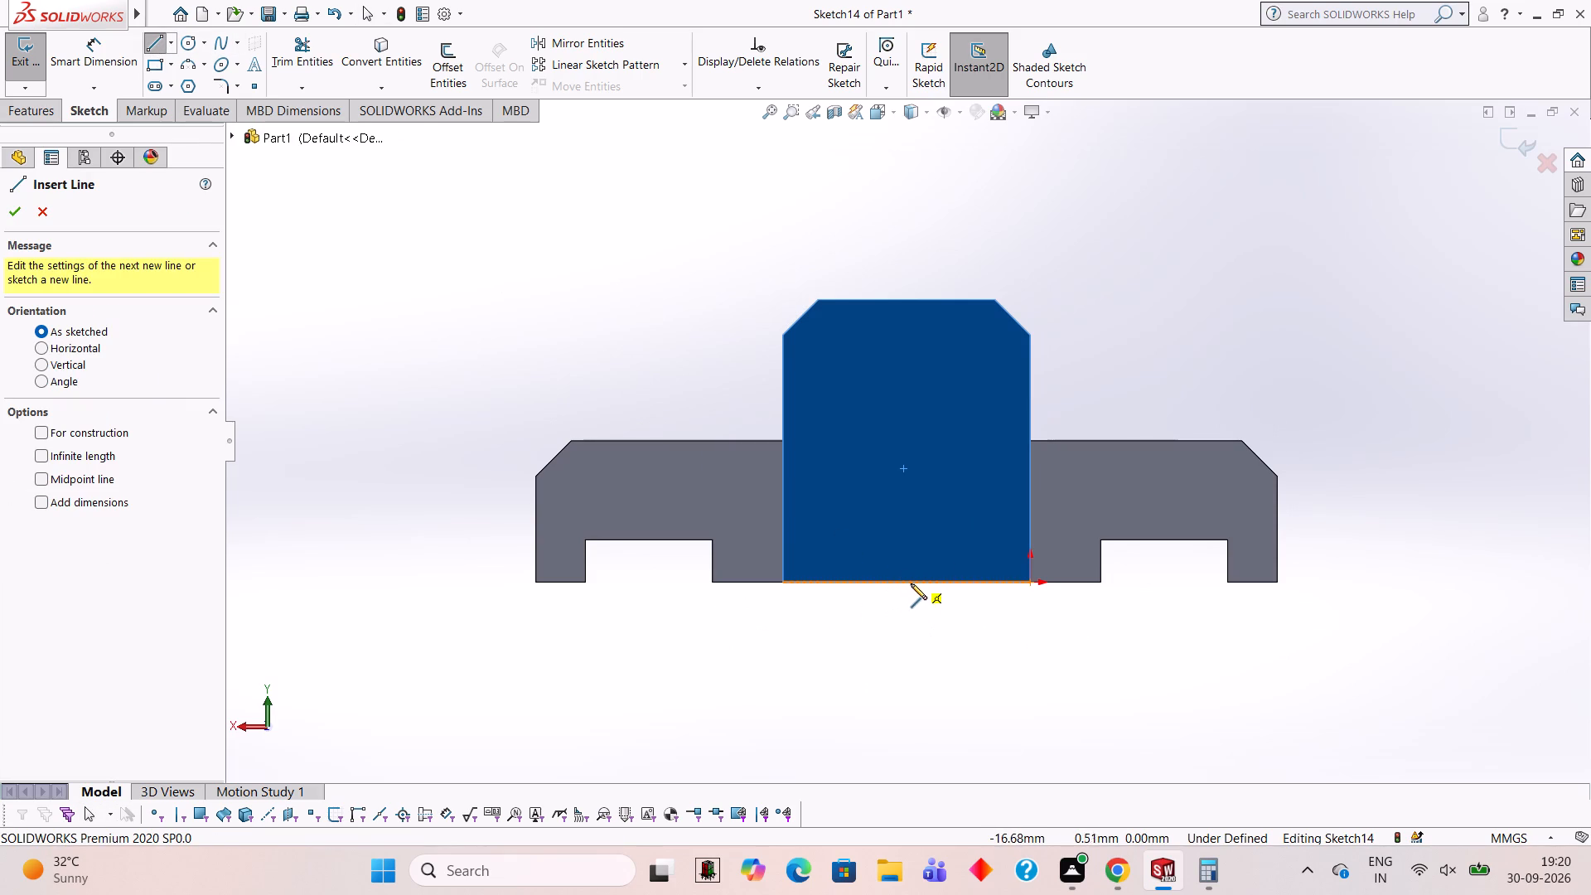
left_click(906, 582)
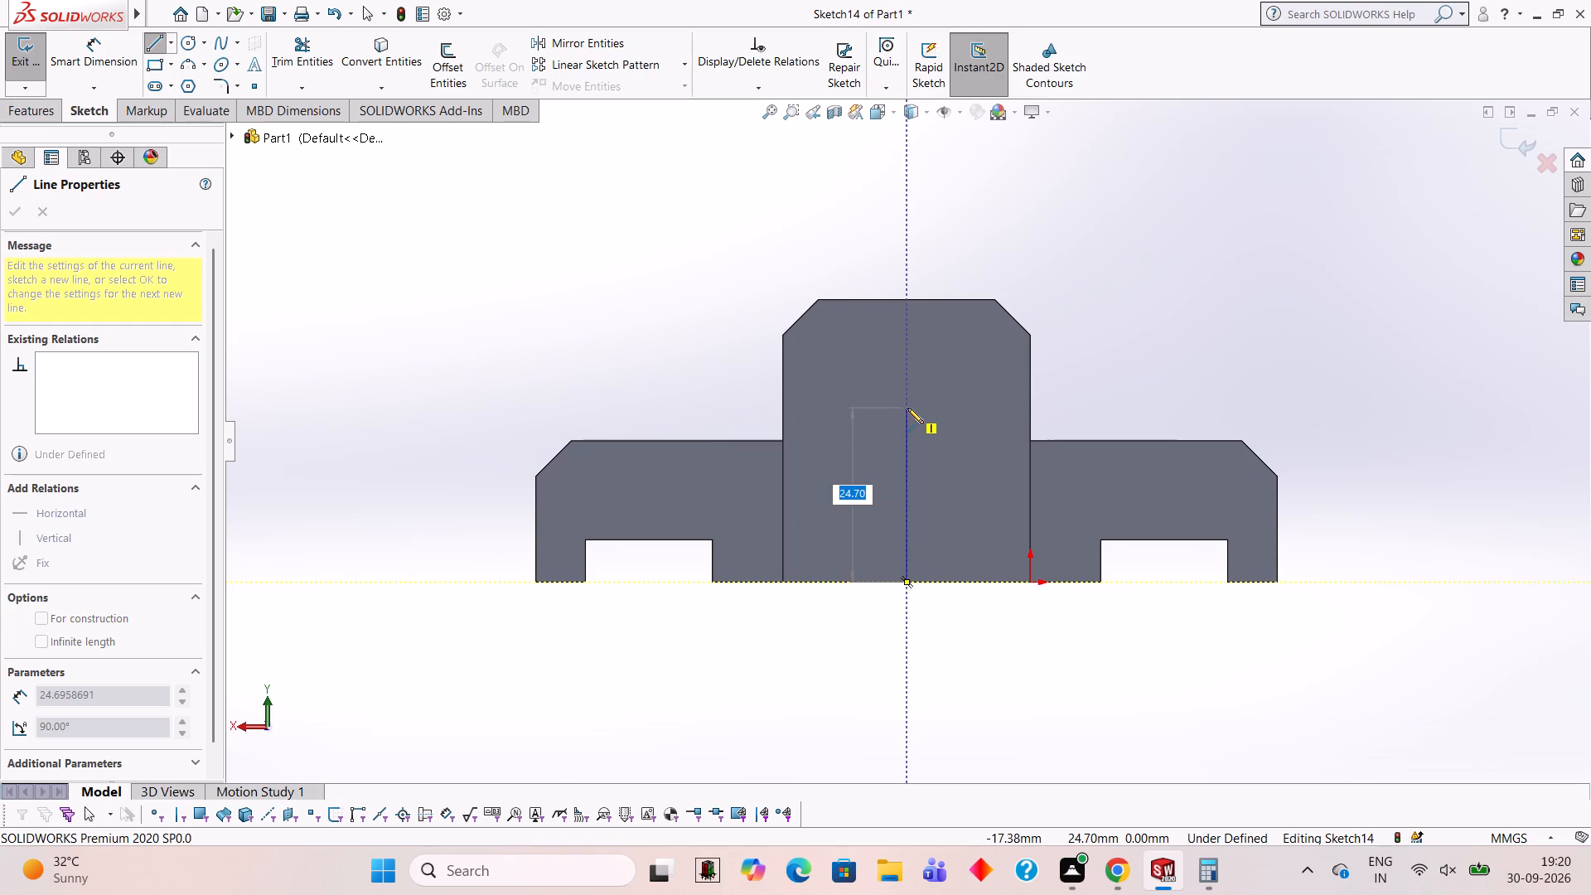
type("25")
key("Return")
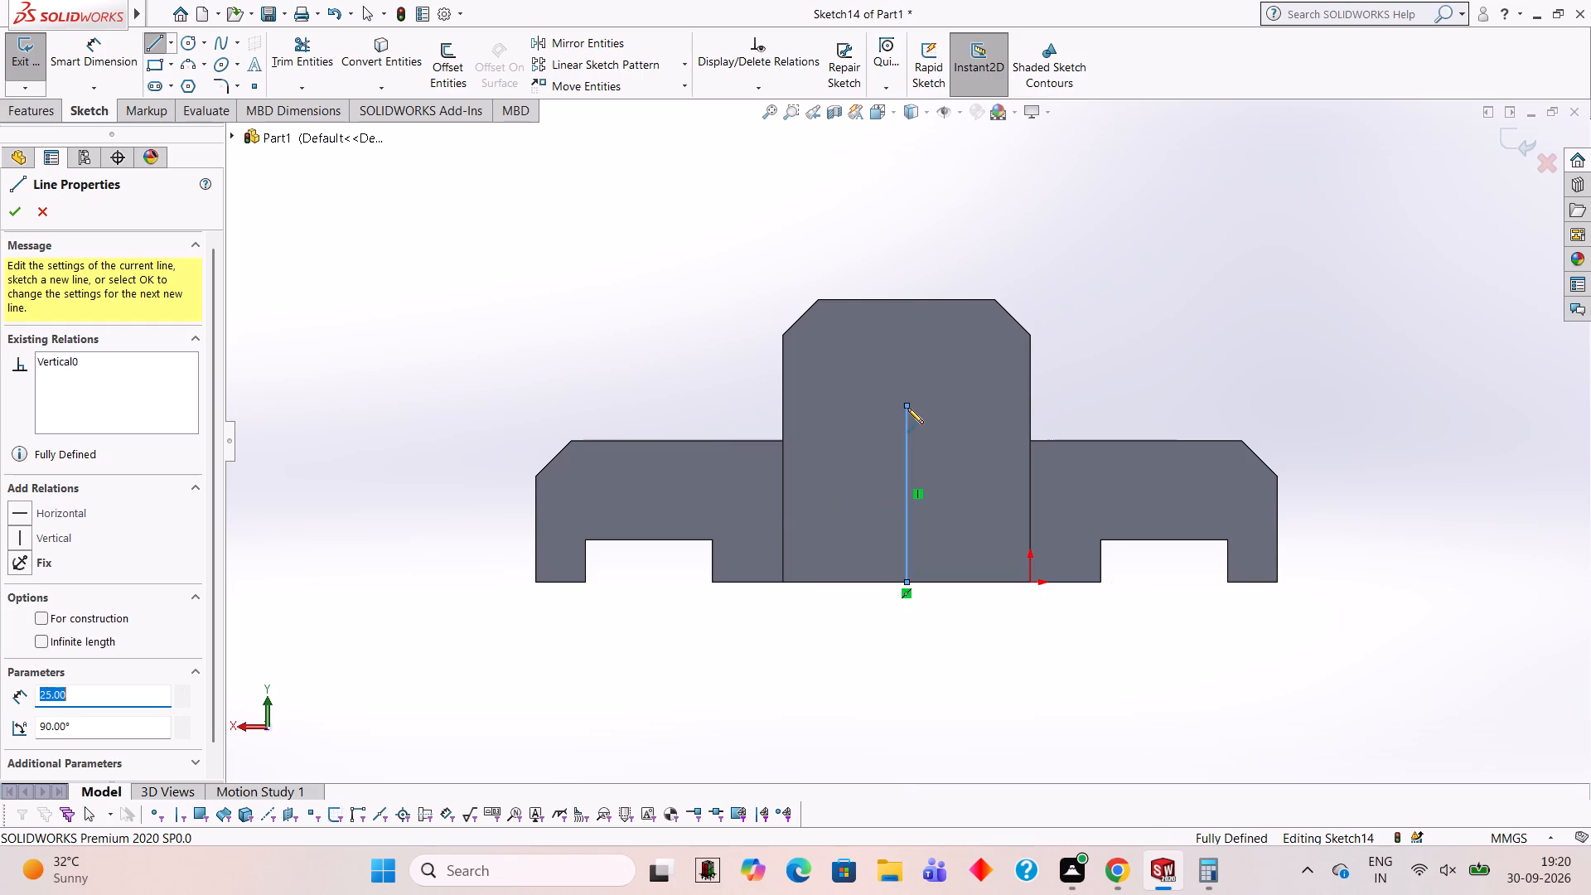
Draw a 29 mm diameter circle centred on the upper end of the vertical line.
left_click(190, 33)
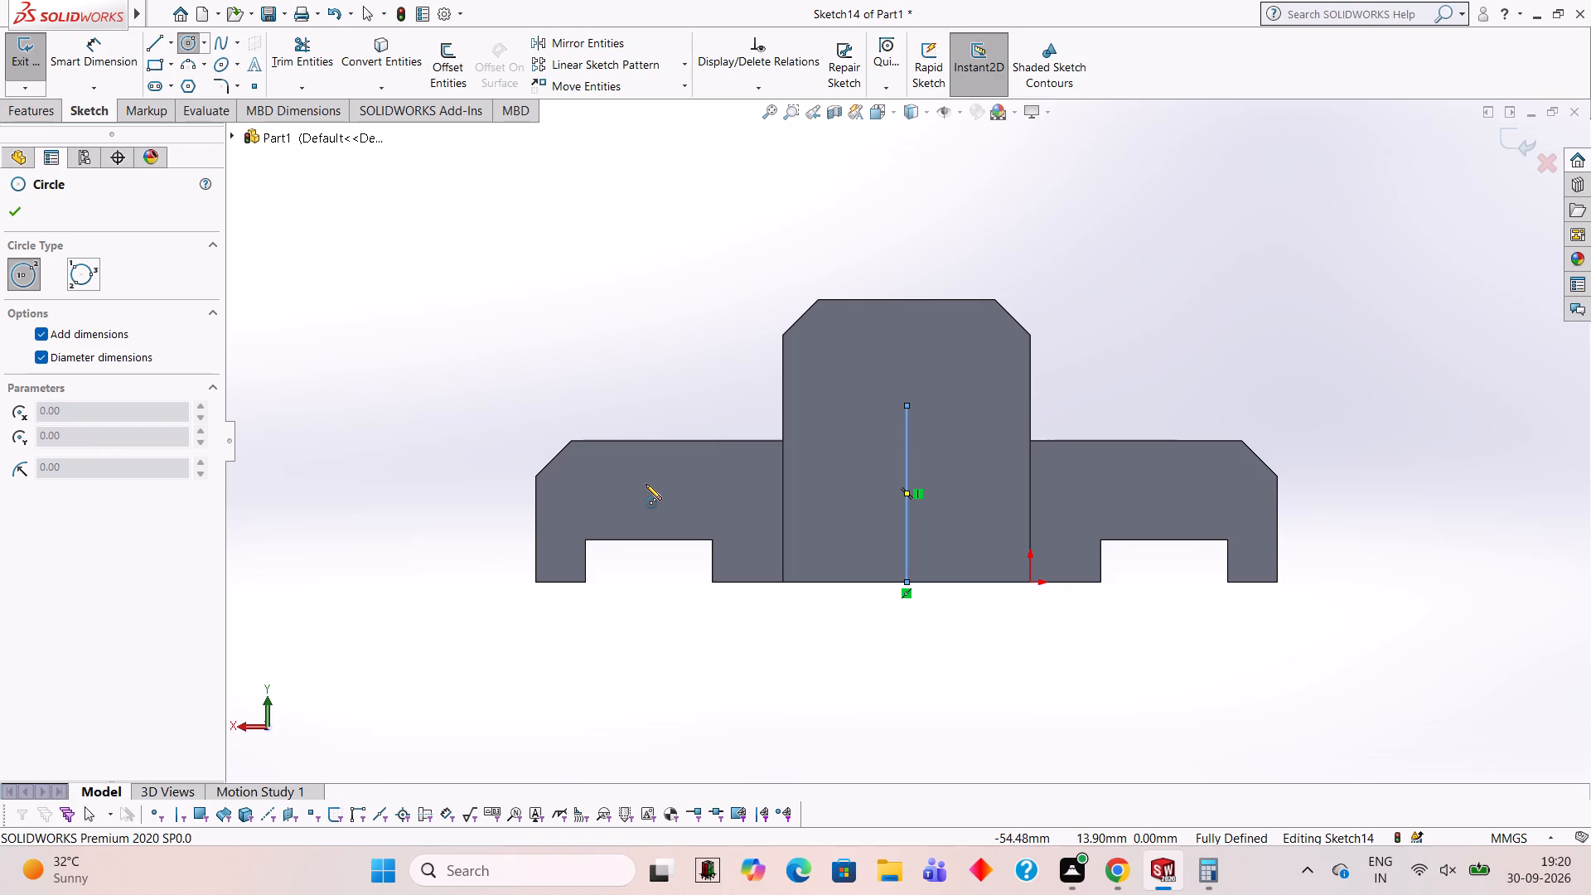
left_click(907, 404)
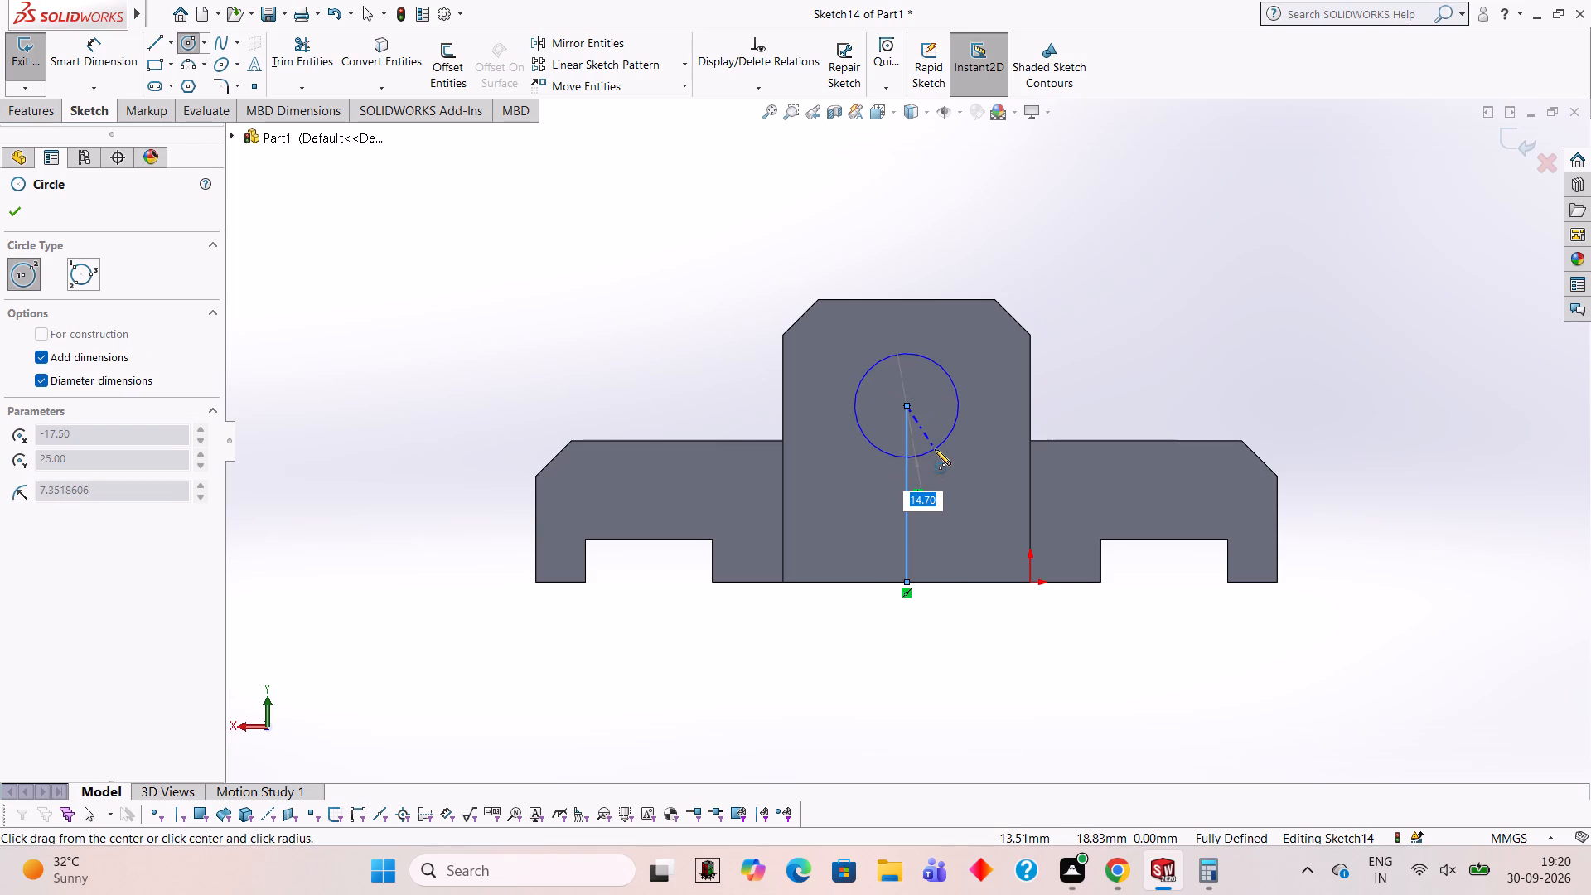
type("29")
key("Return")
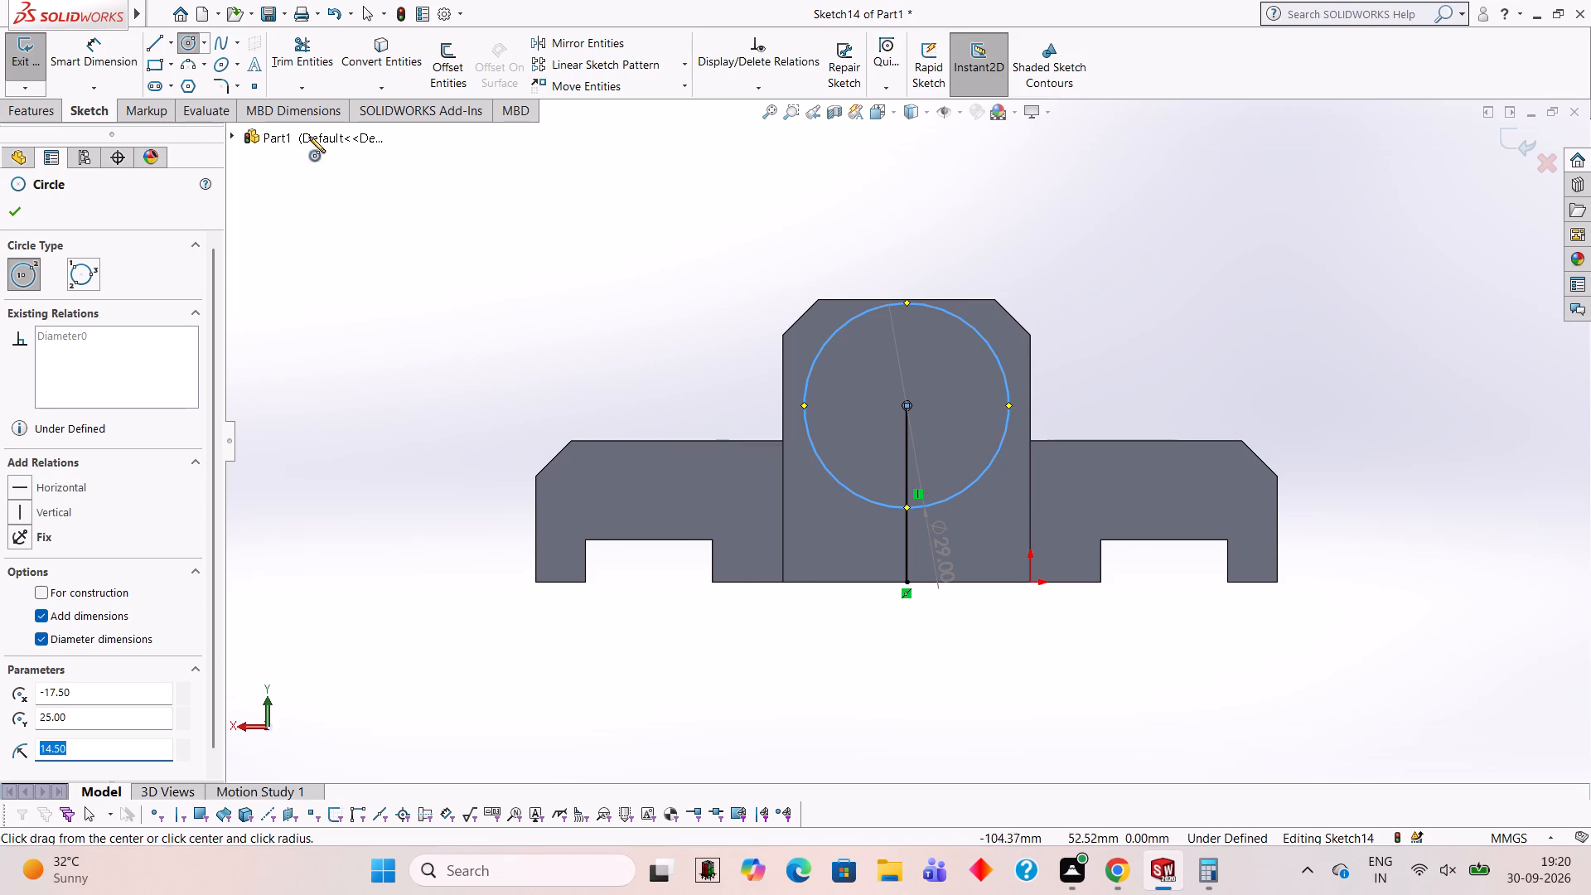
Trim away the vertical guide line both inside and below the circle.
left_click(313, 46)
left_click(904, 456)
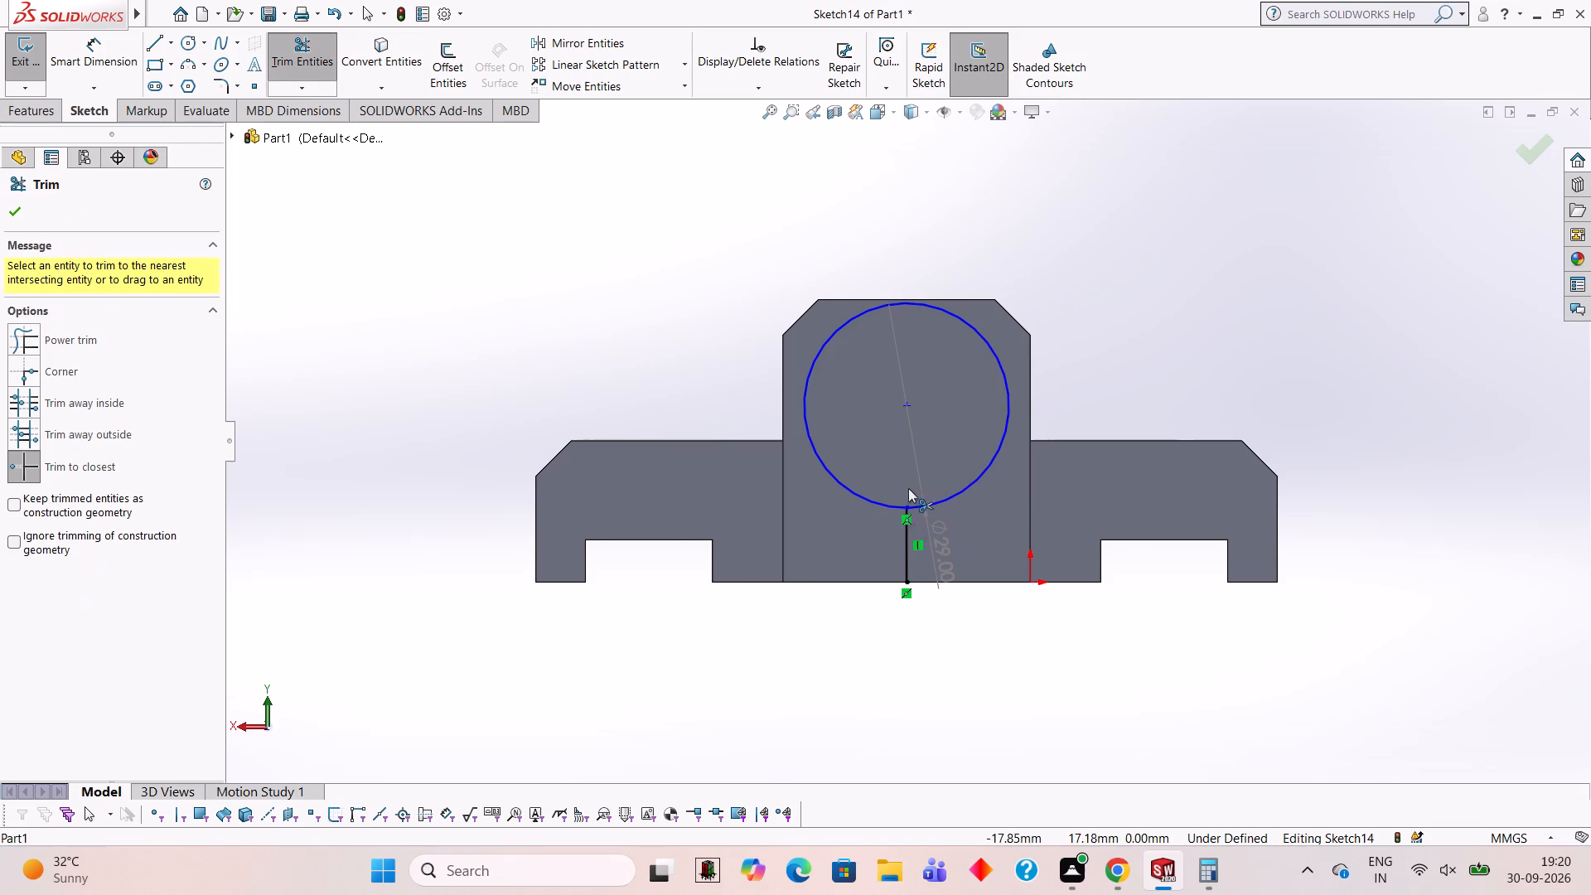
left_click(912, 544)
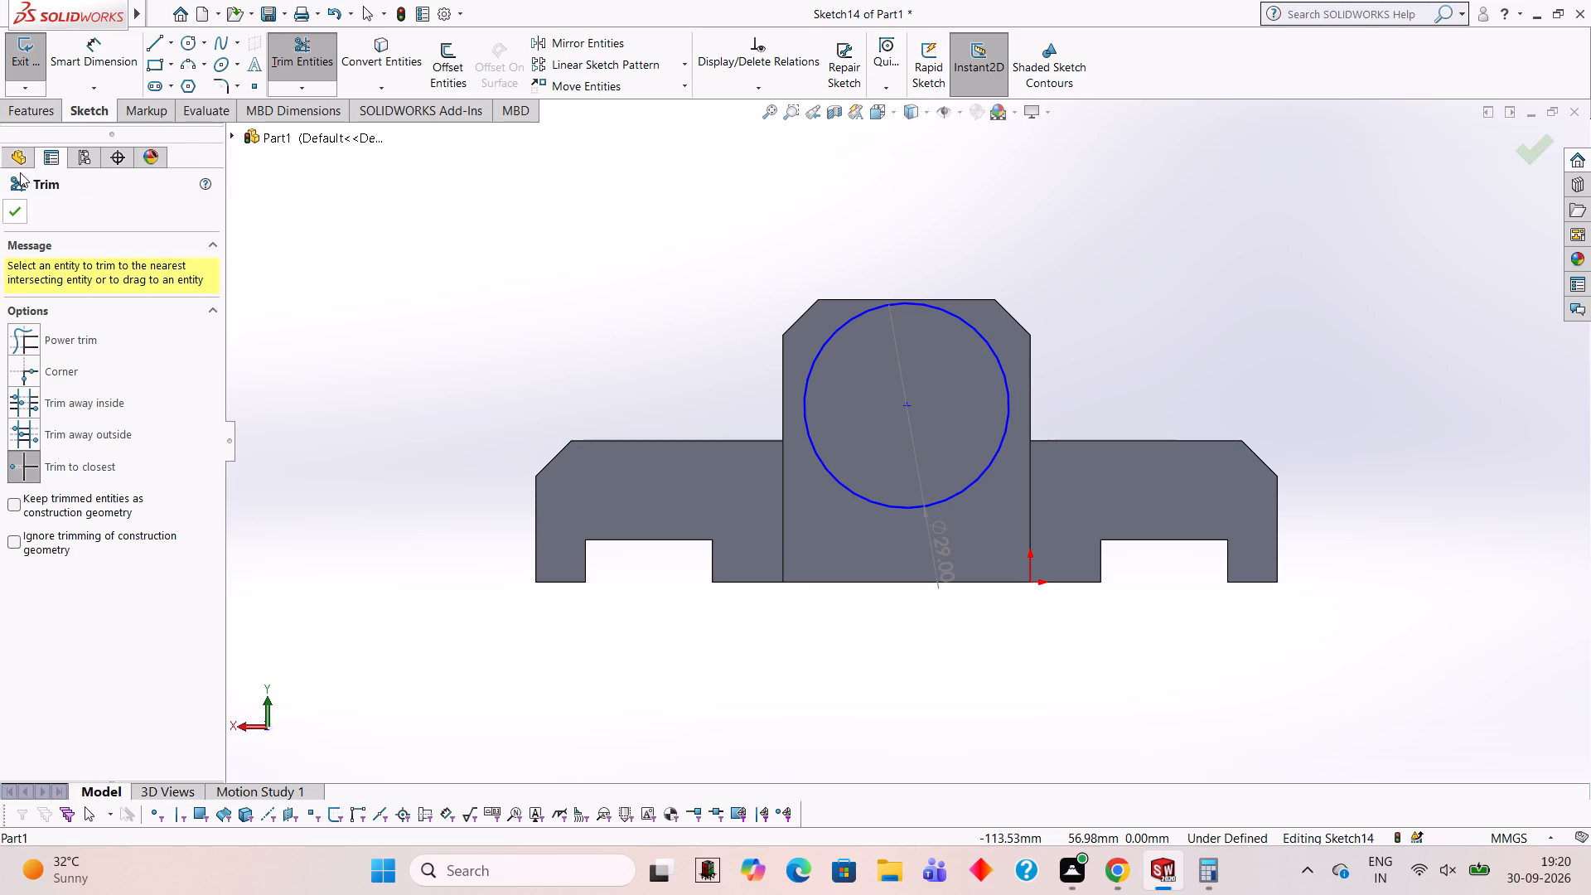
Cut the 29 mm circle 40 mm deep through the centre block as a blind extruded cut.
left_click(37, 114)
left_click(278, 77)
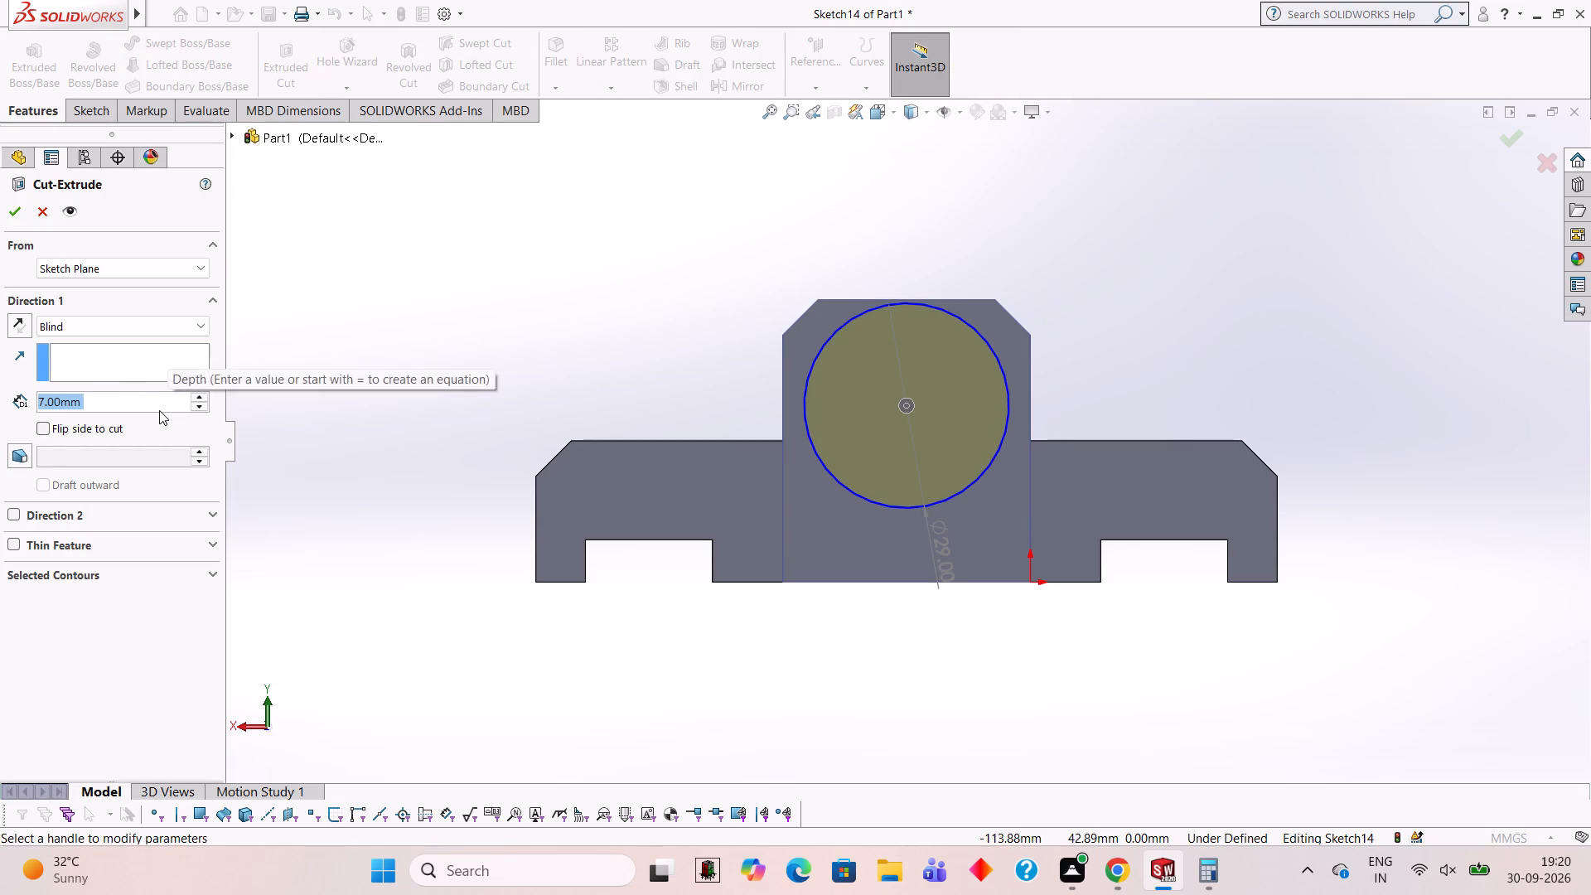
type("40")
key("Return")
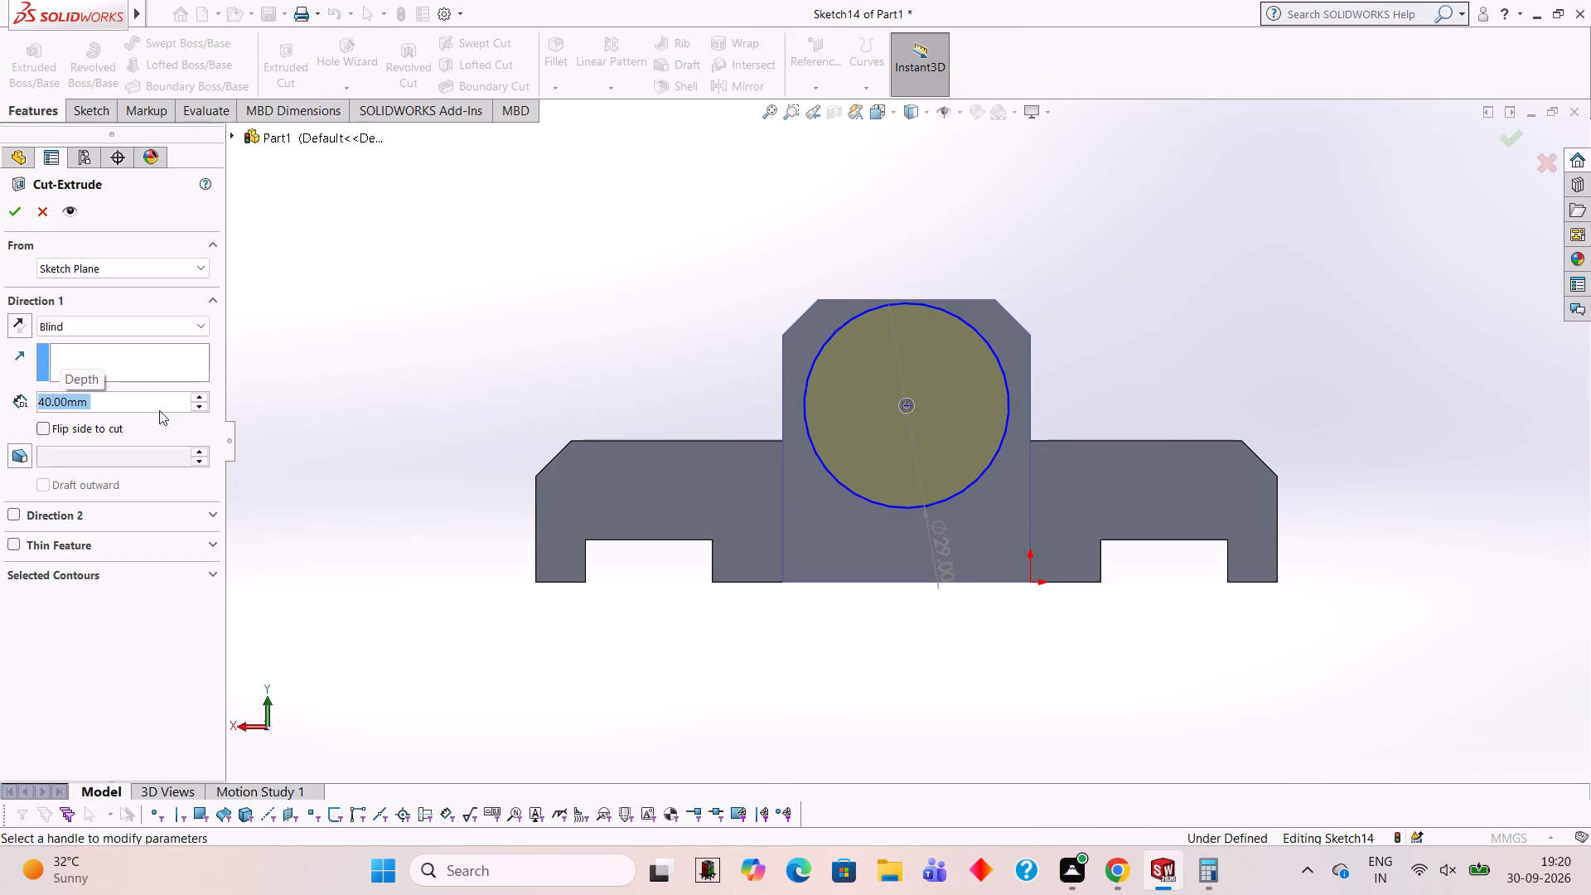
middle_click_drag(458, 304, 577, 646)
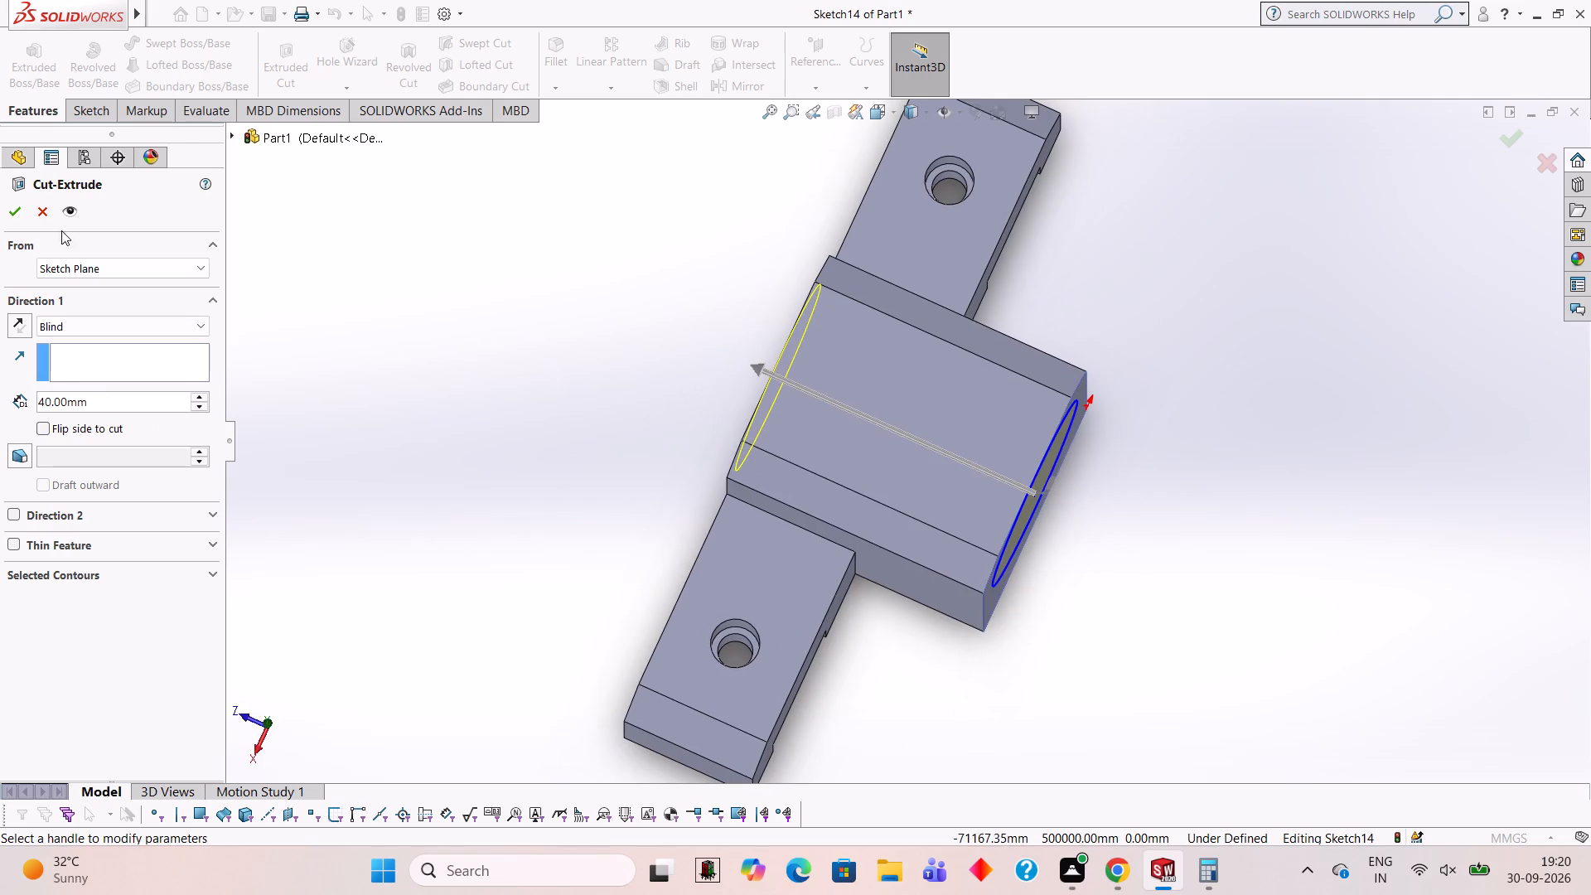
left_click(13, 225)
left_click(17, 207)
left_click(304, 279)
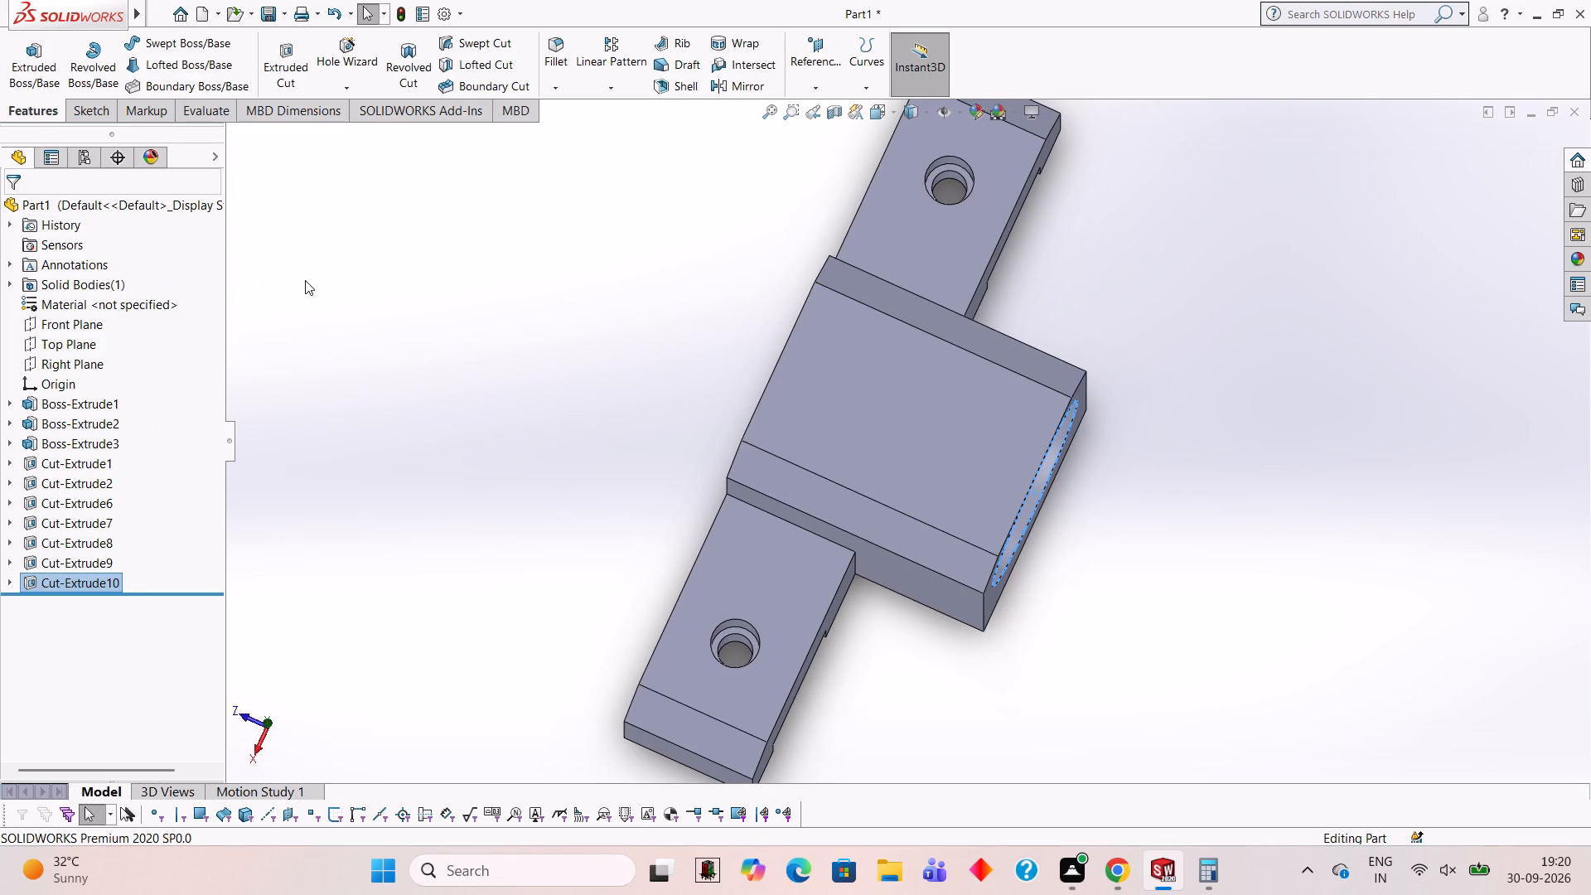
Examine the bored pillow block and its side lugs from several angles.
middle_click_drag(1187, 498, 1102, 321)
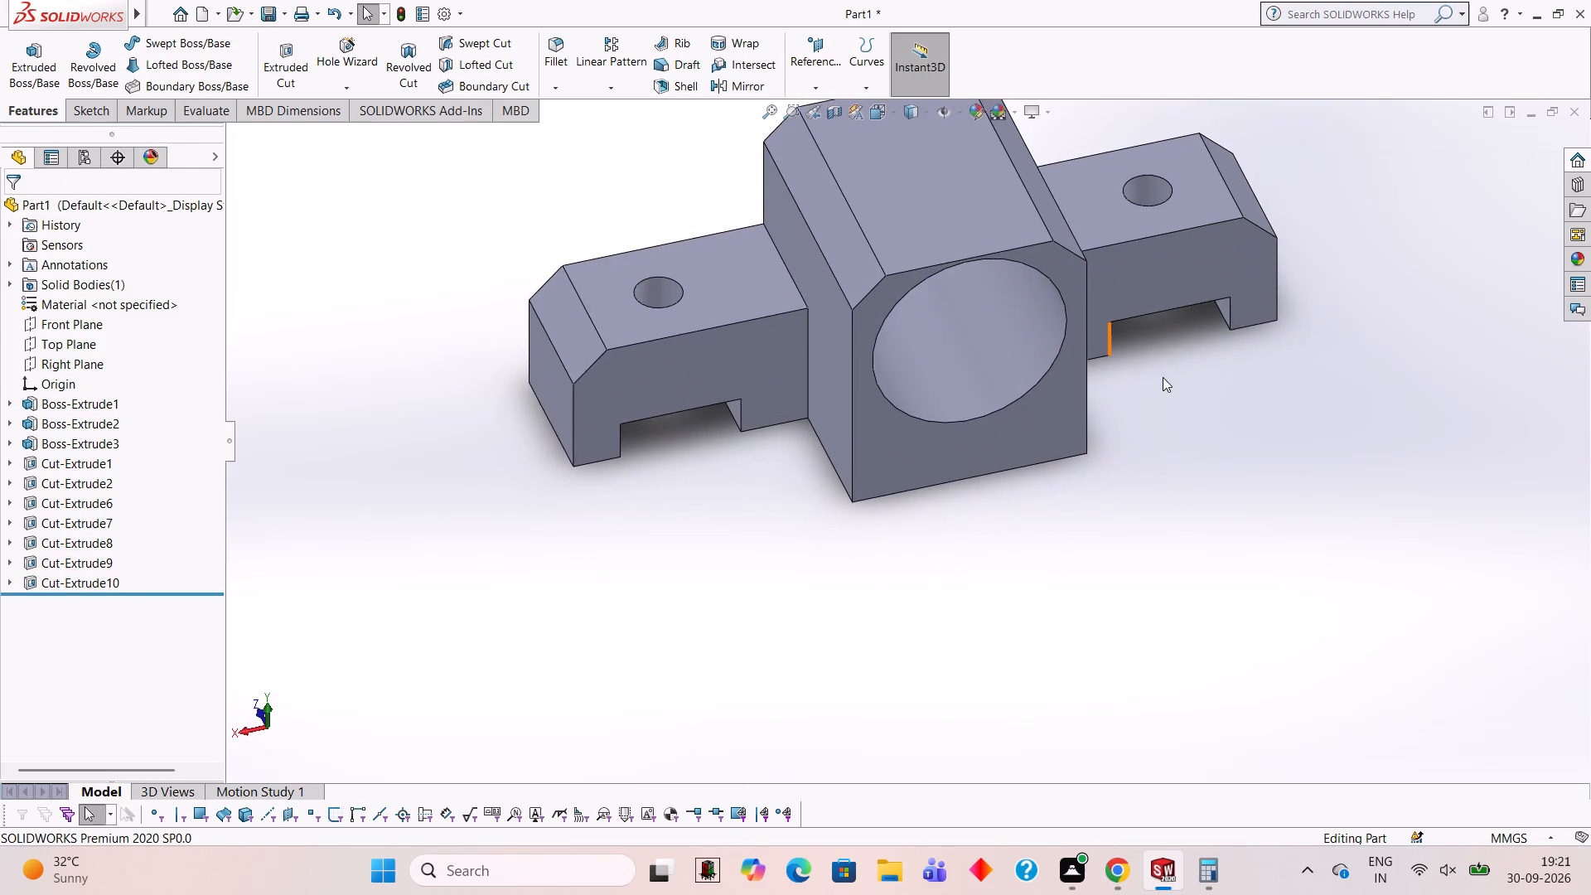
scroll(1163, 377, "up", 1)
middle_click_drag(1163, 377, 1136, 254)
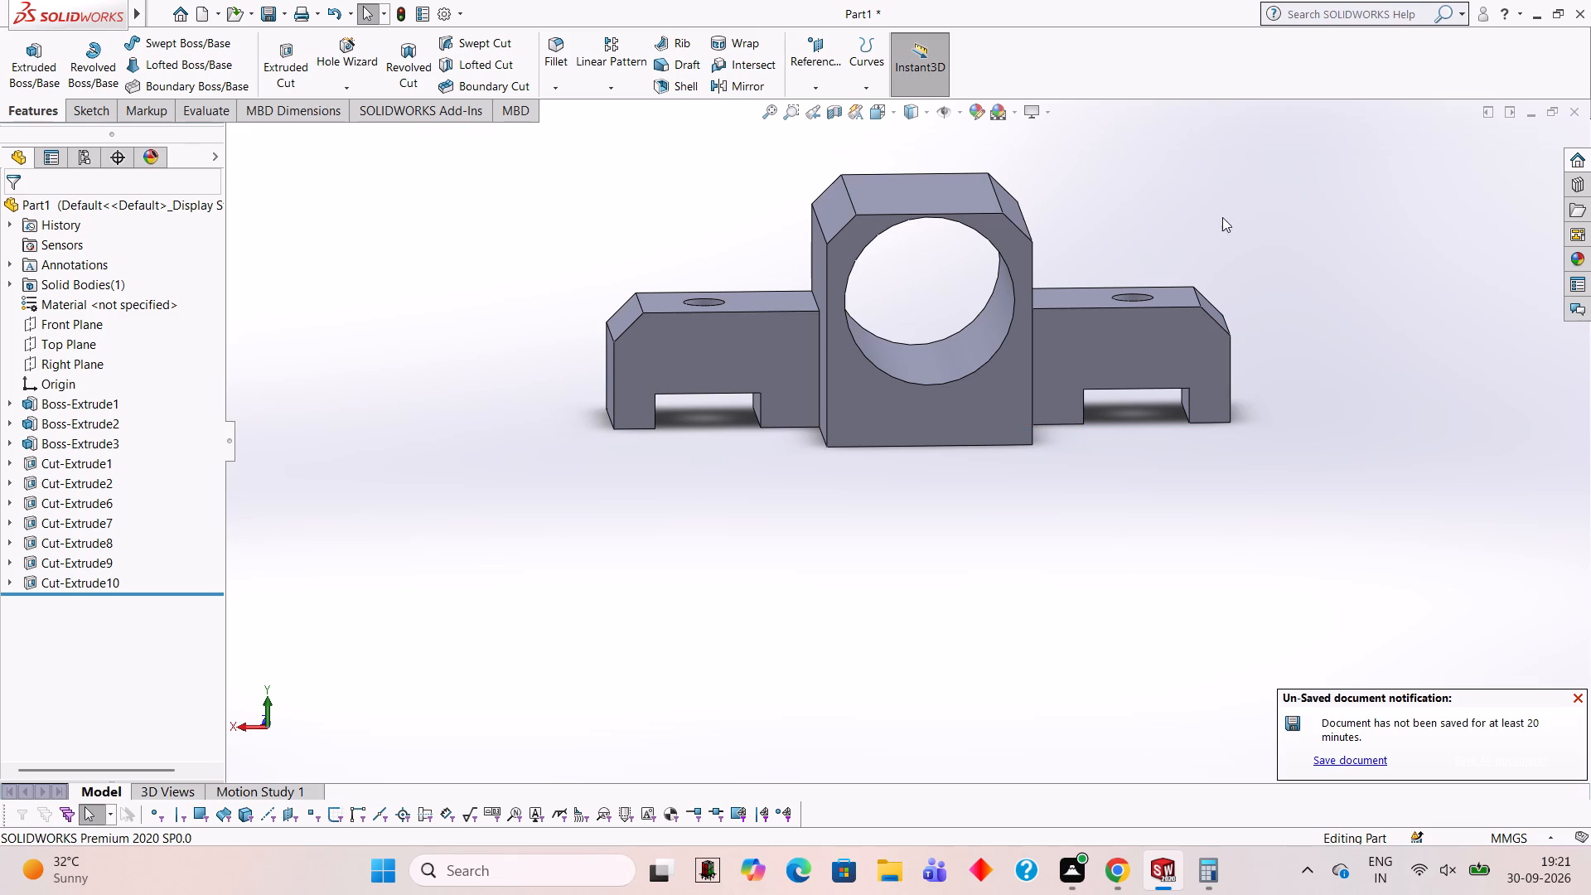
scroll(948, 561, "up", 1)
middle_click_drag(962, 557, 1034, 600)
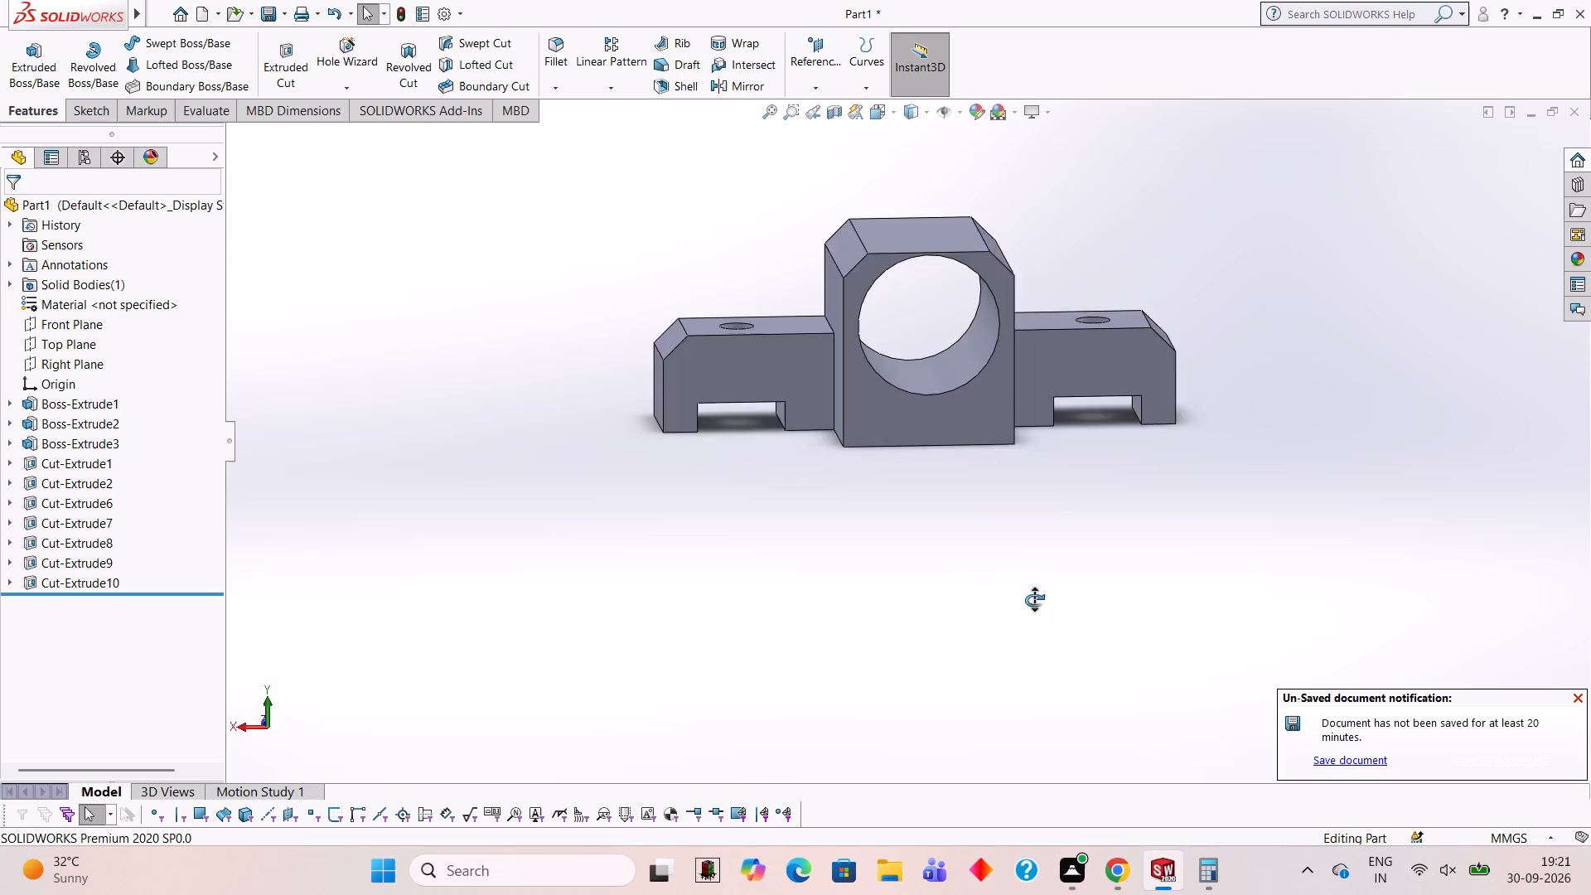
middle_click_drag(1034, 600, 1058, 615)
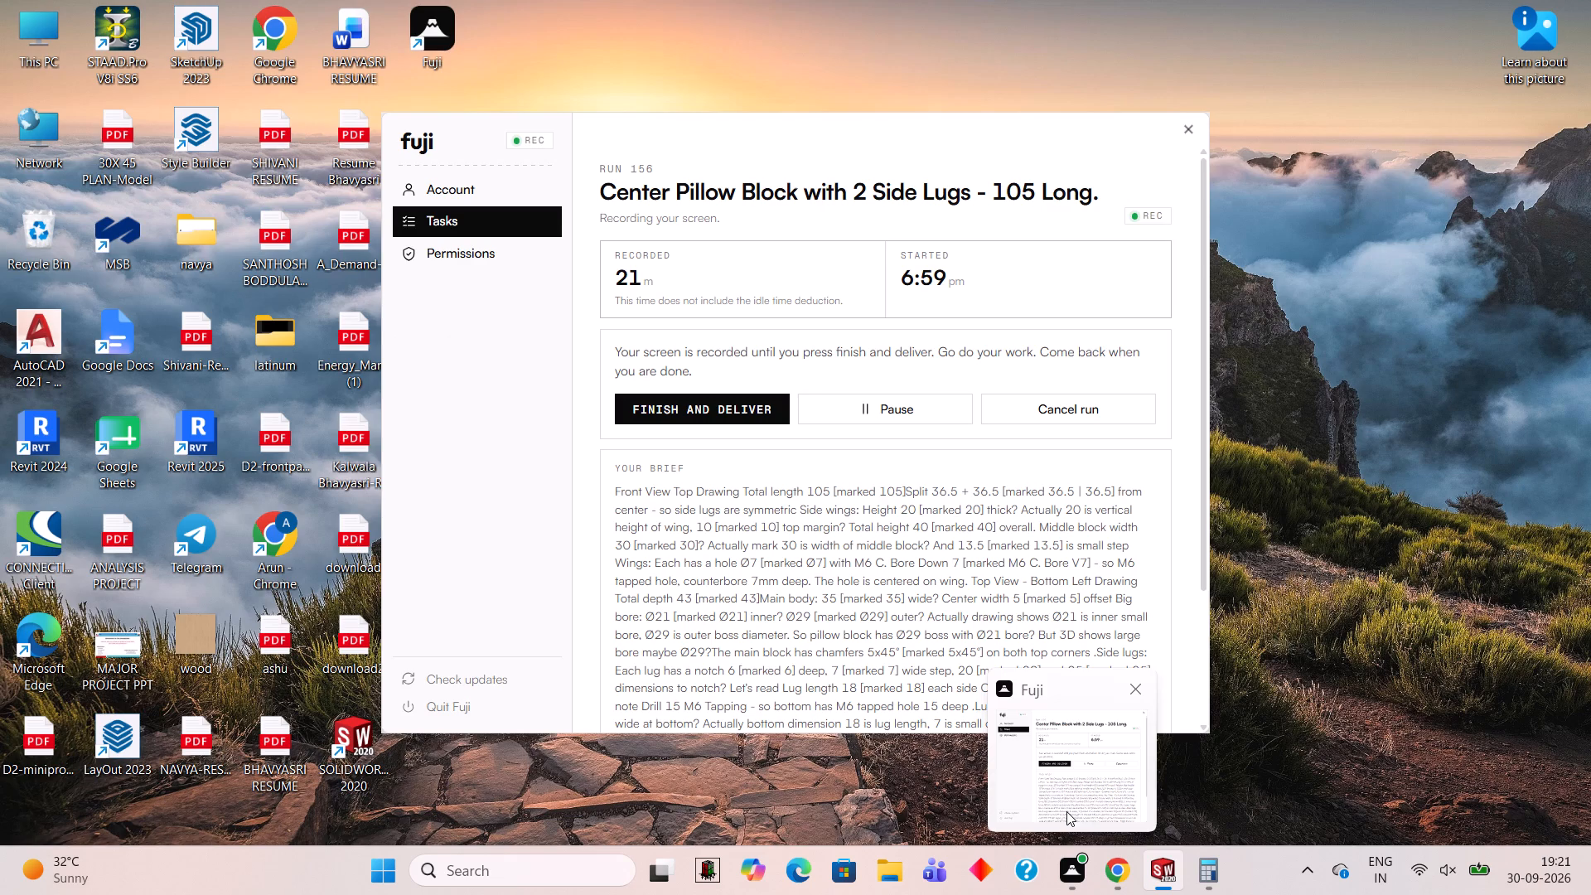
scroll(1202, 486, "up", 1)
middle_click_drag(1205, 446, 1177, 441)
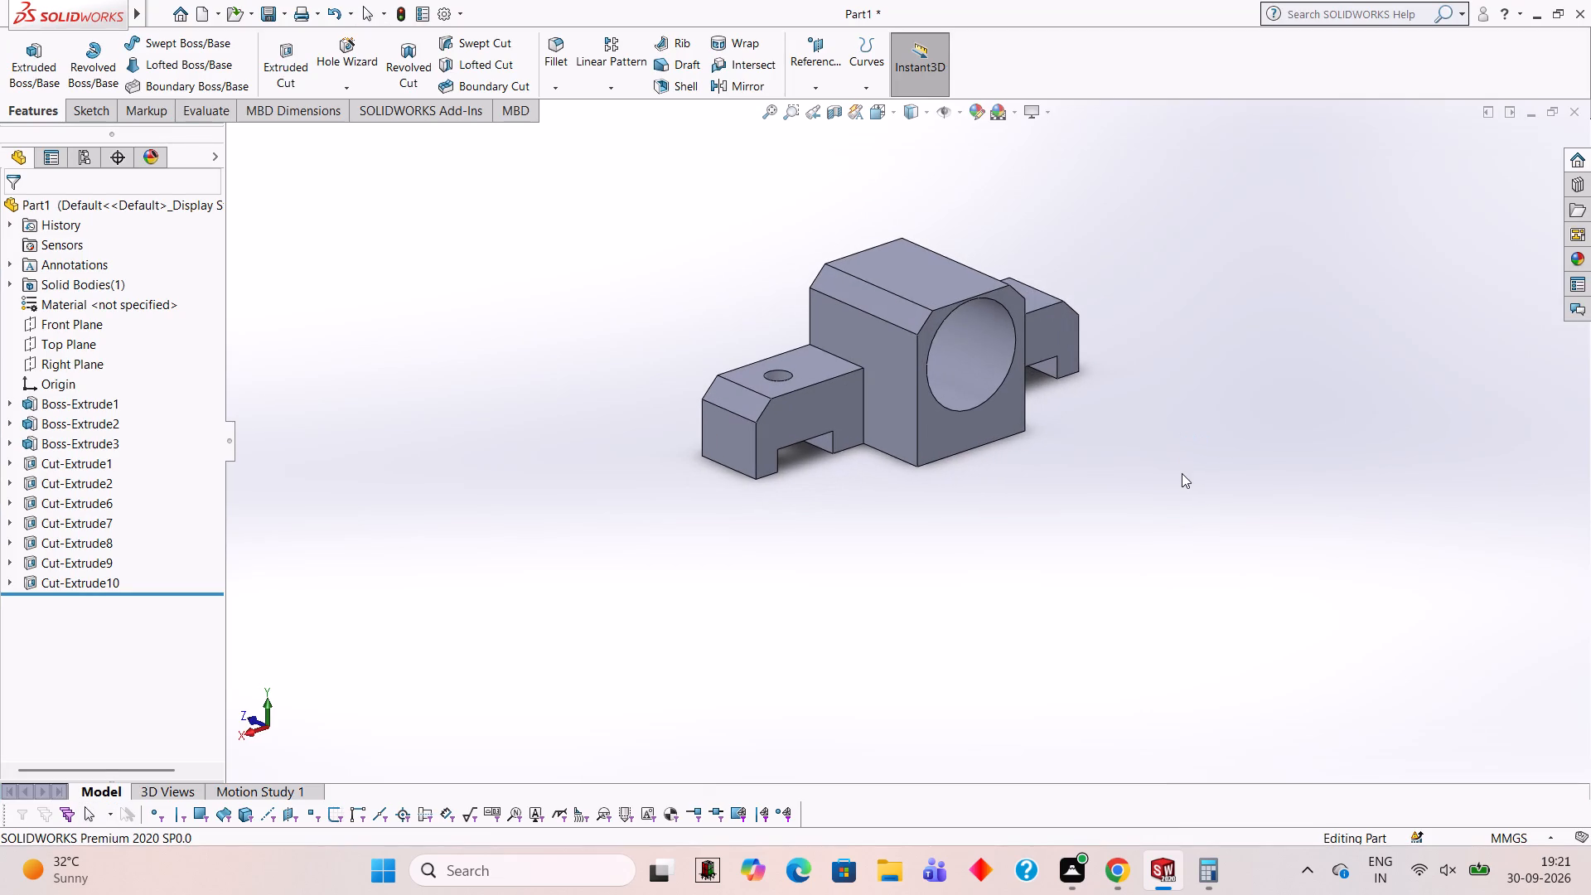
Undo the 40 mm deep bore cut and recut the 29 mm circle as a blind extruded cut 30 mm deep.
key("ctrl+z")
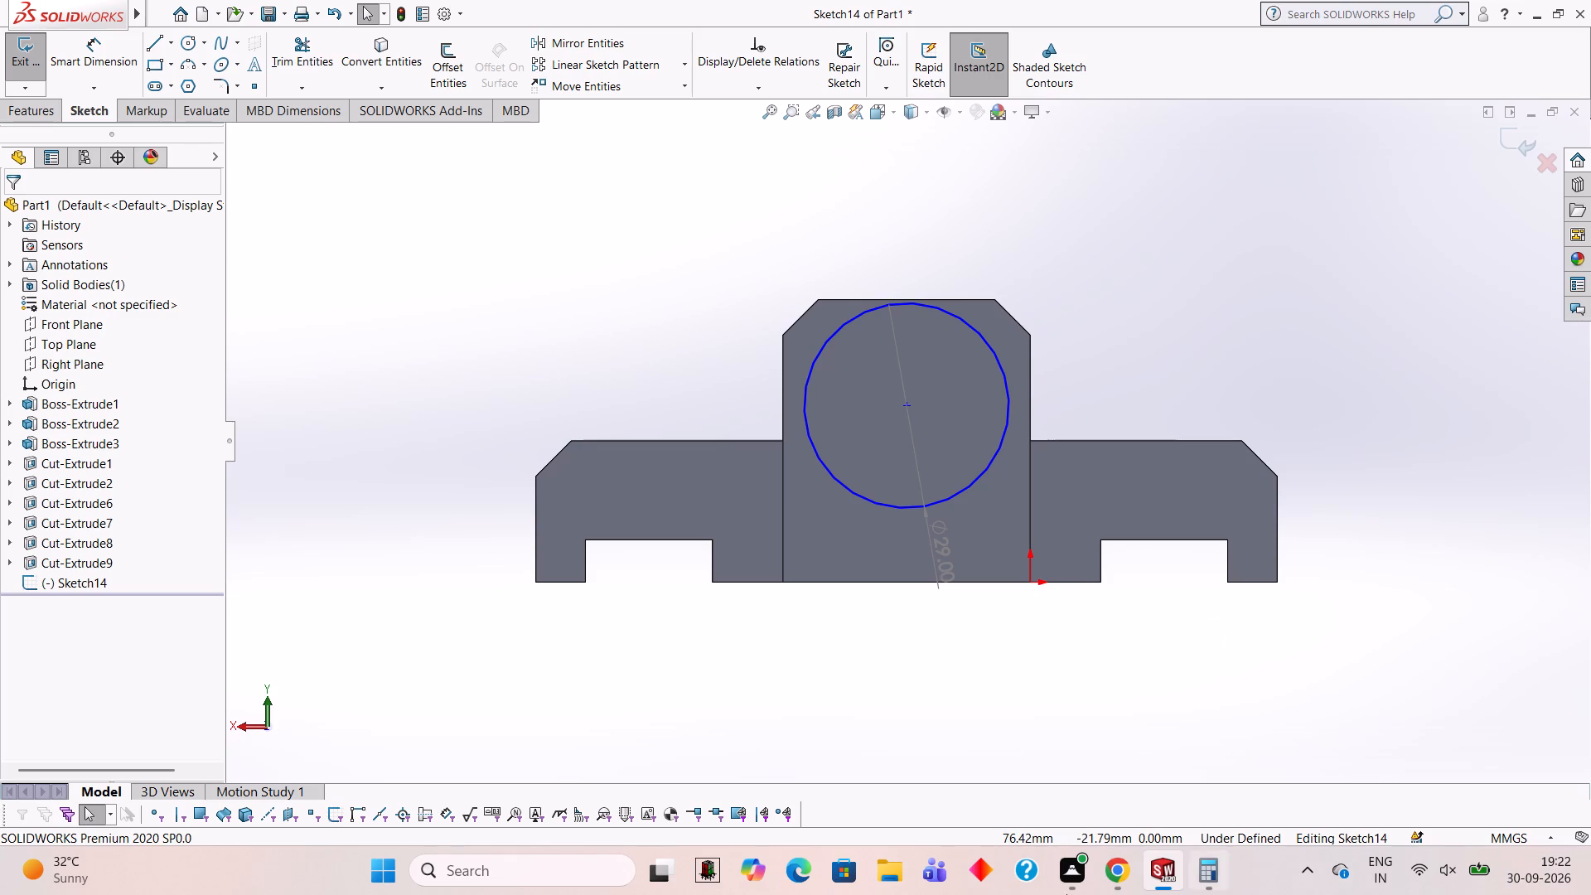
left_click(33, 101)
left_click(267, 80)
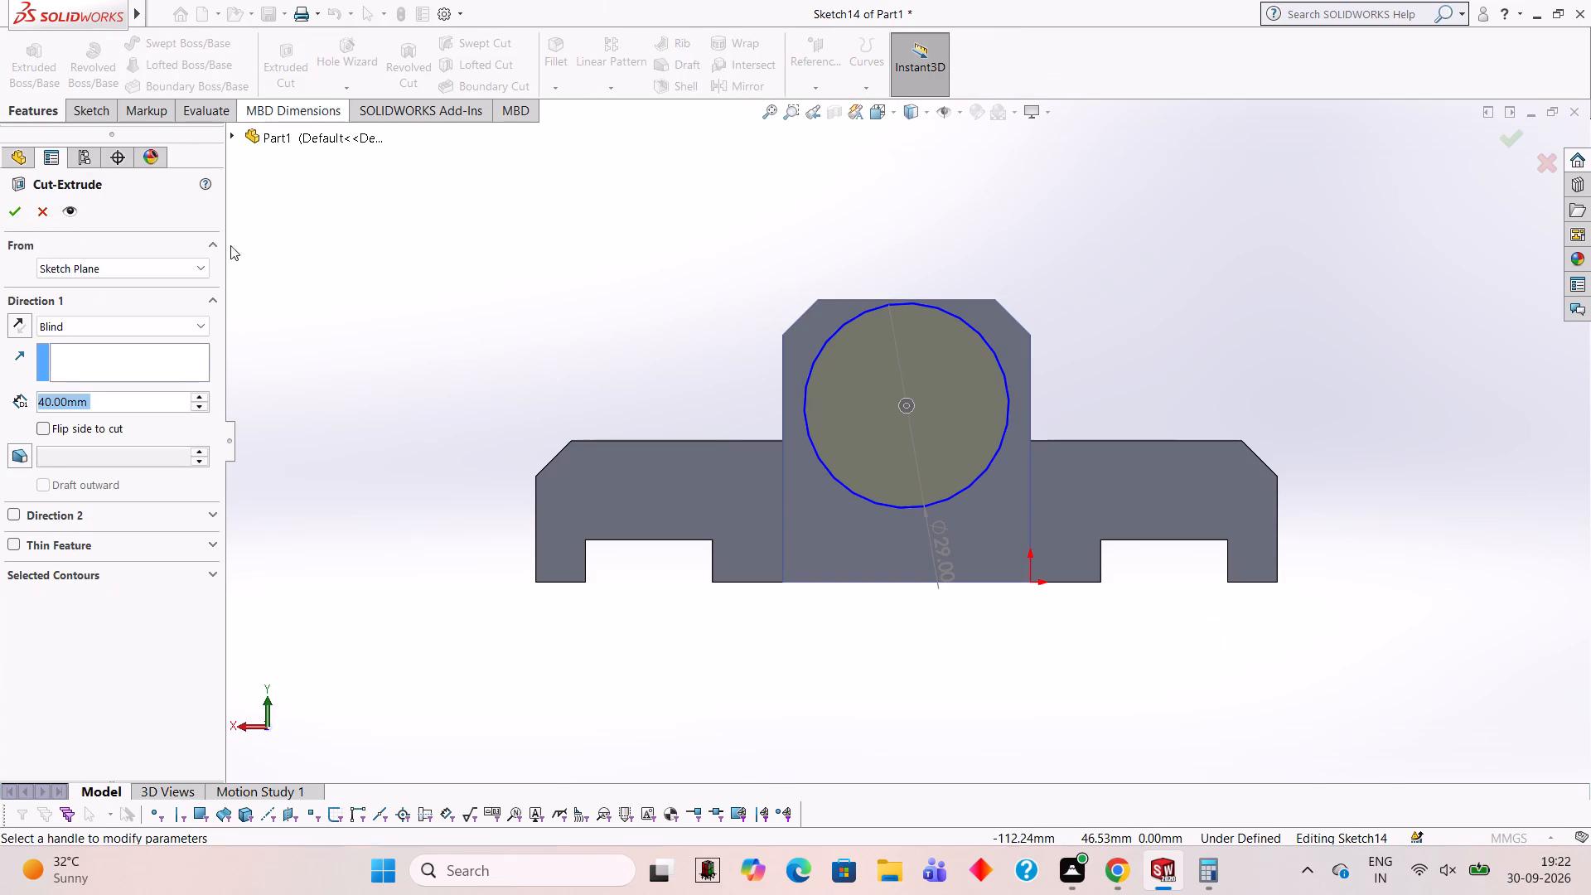
type("30")
key("Return")
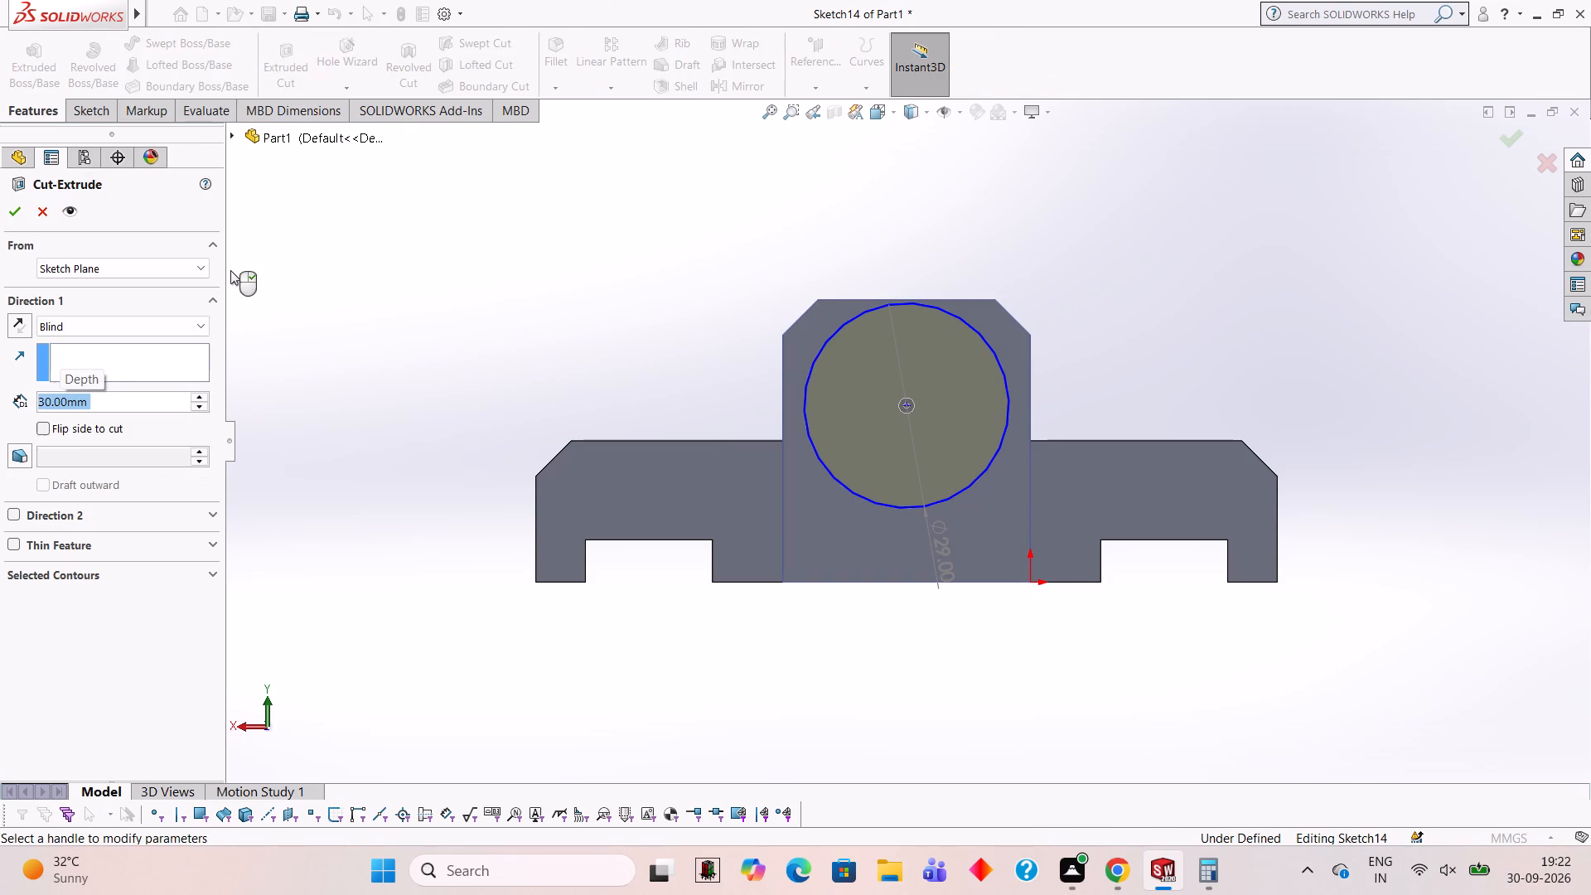
left_click(3, 206)
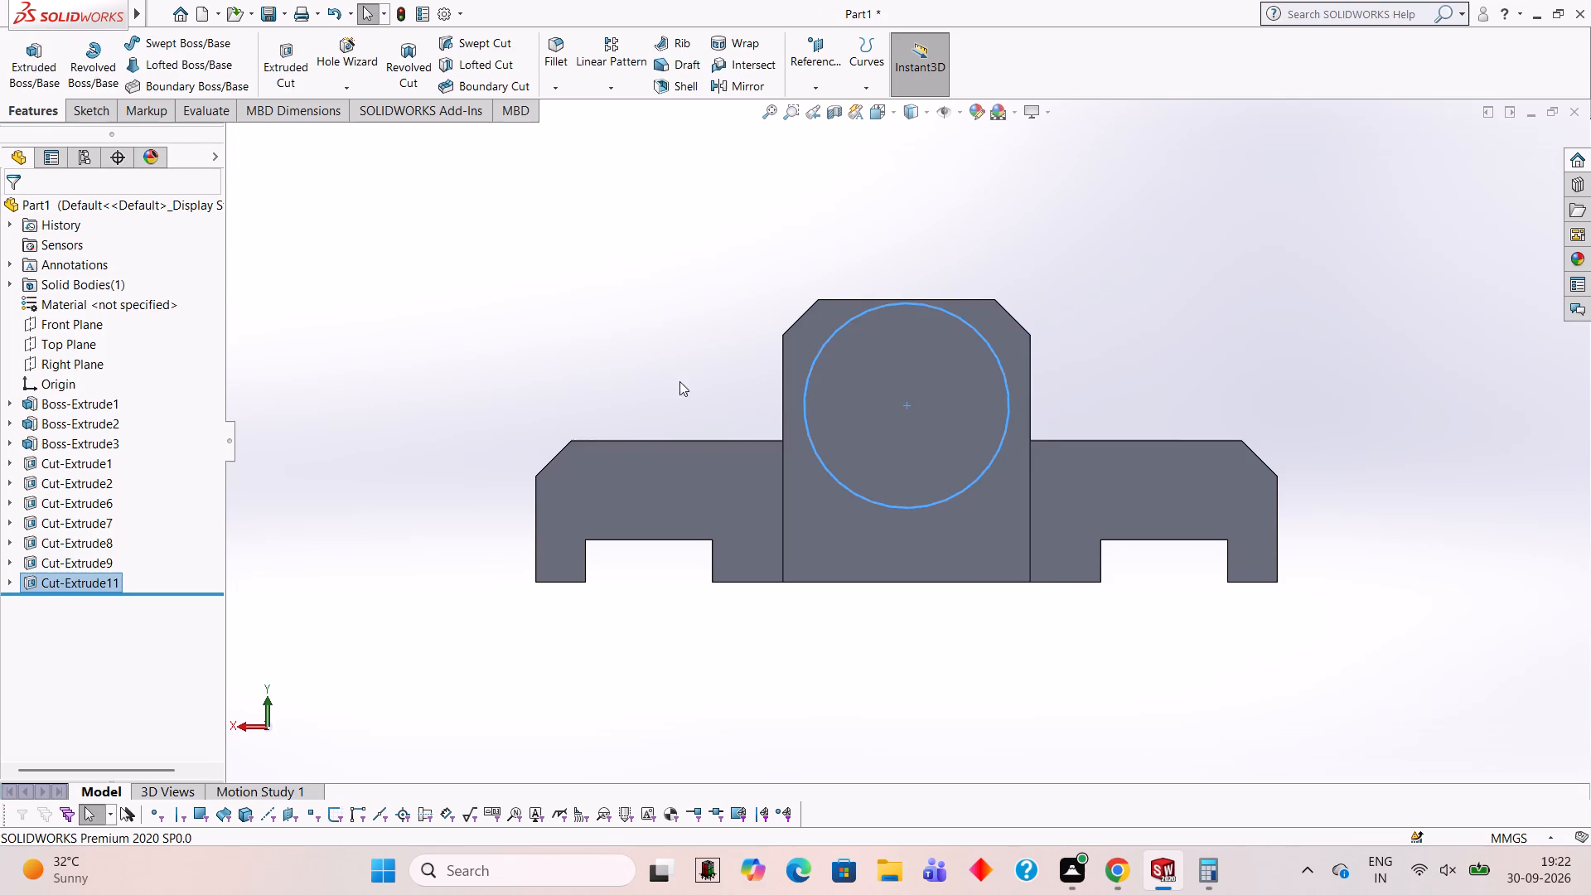
Sketch a 21 mm diameter circle on the bore's inner end face, concentric with the 29 mm bore.
middle_click_drag(597, 354, 708, 418)
middle_click_drag(1200, 556, 1106, 545)
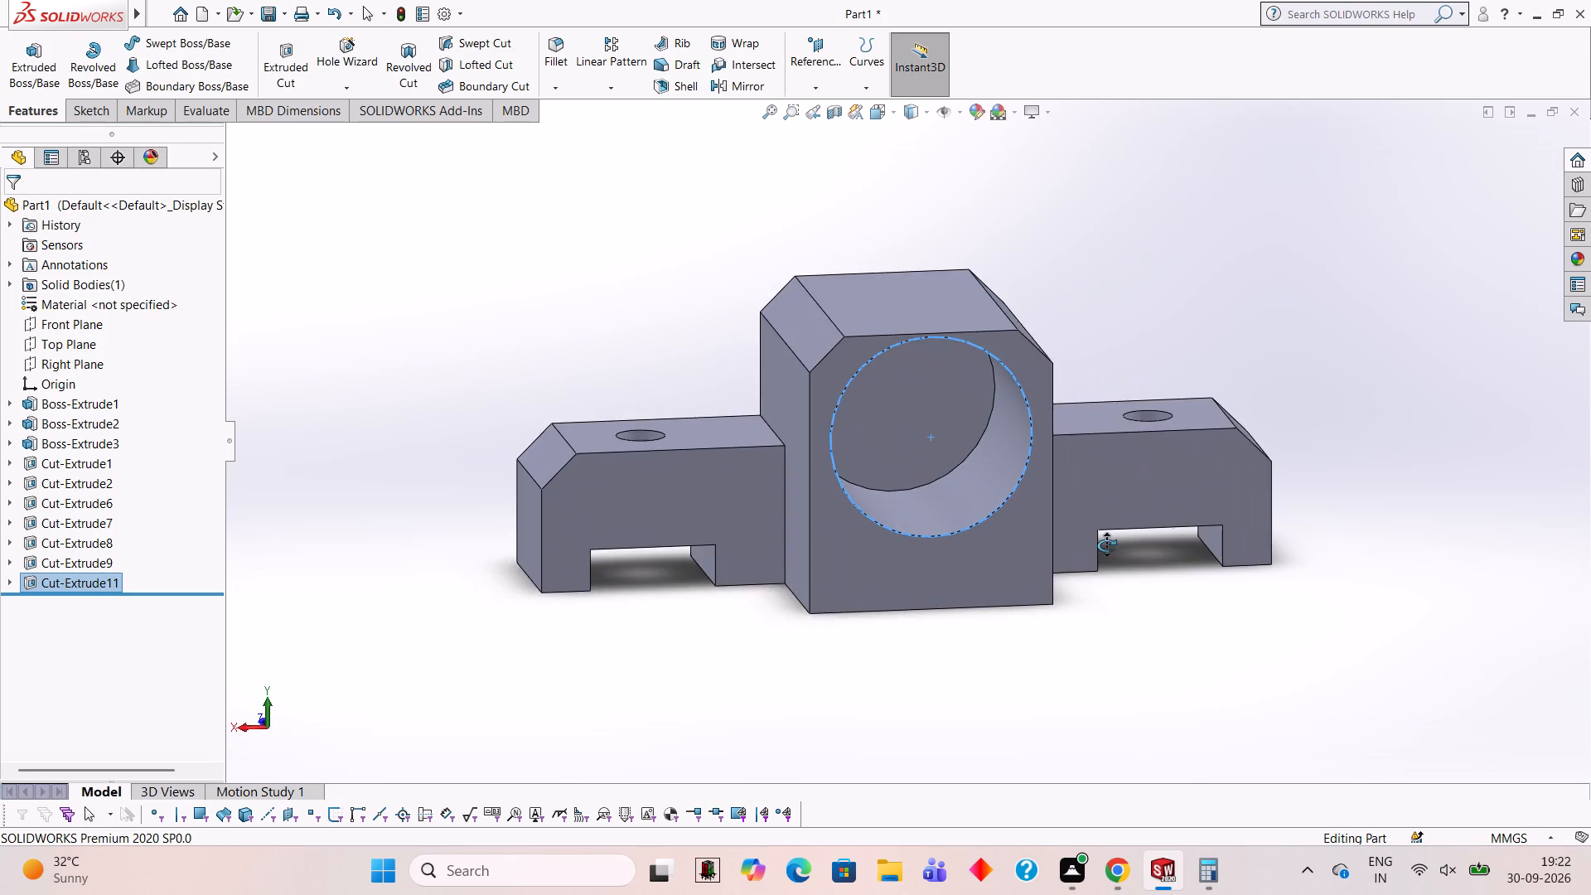
middle_click_drag(1106, 545, 1093, 506)
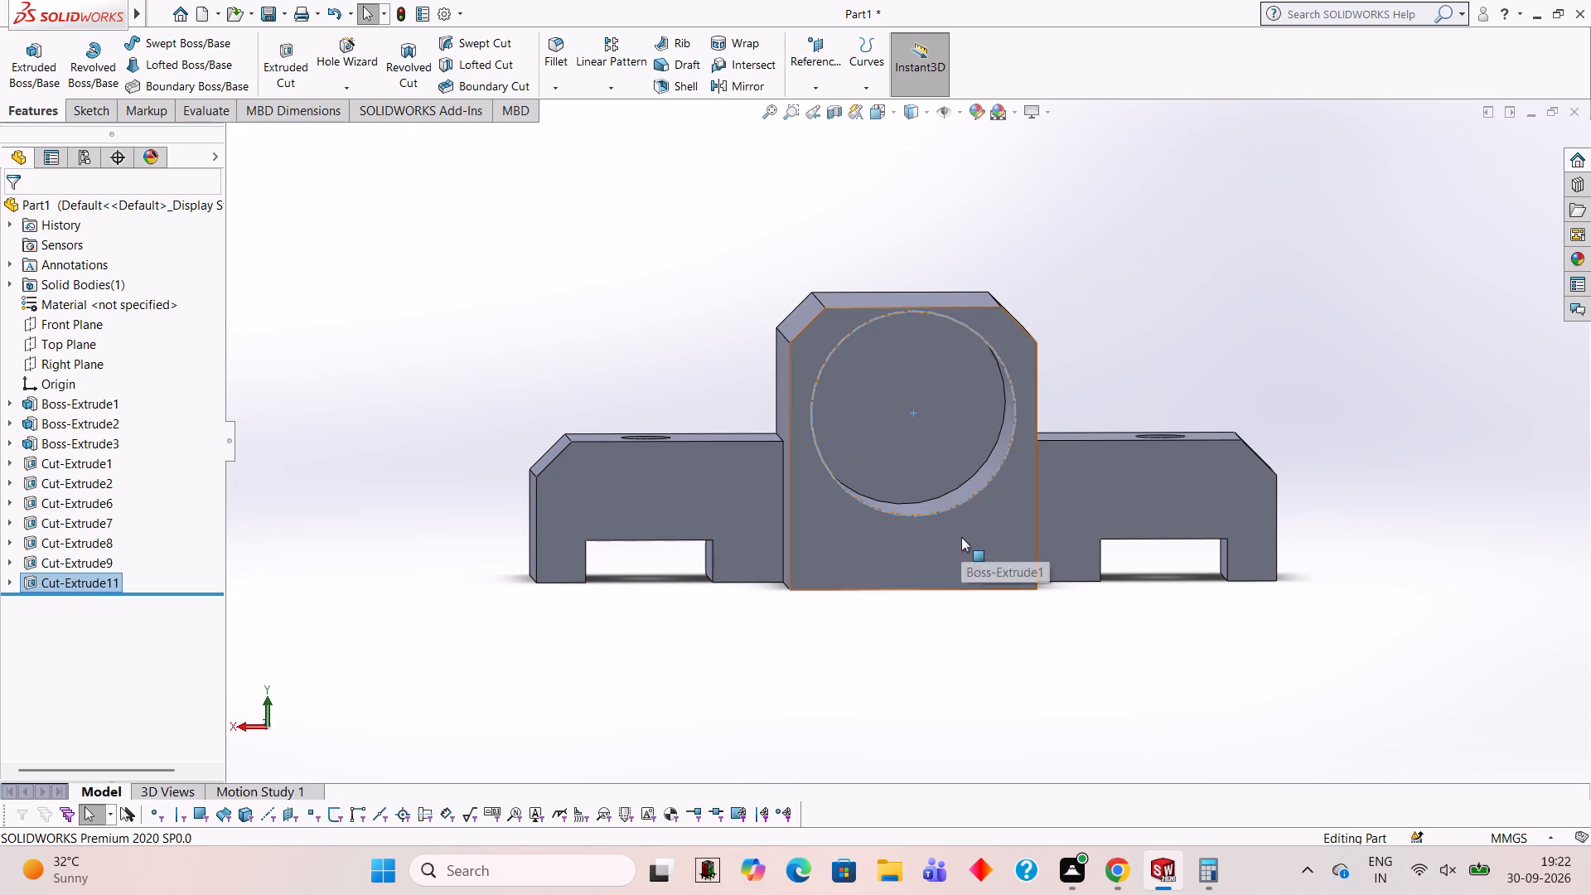
left_click(896, 422)
left_click(968, 377)
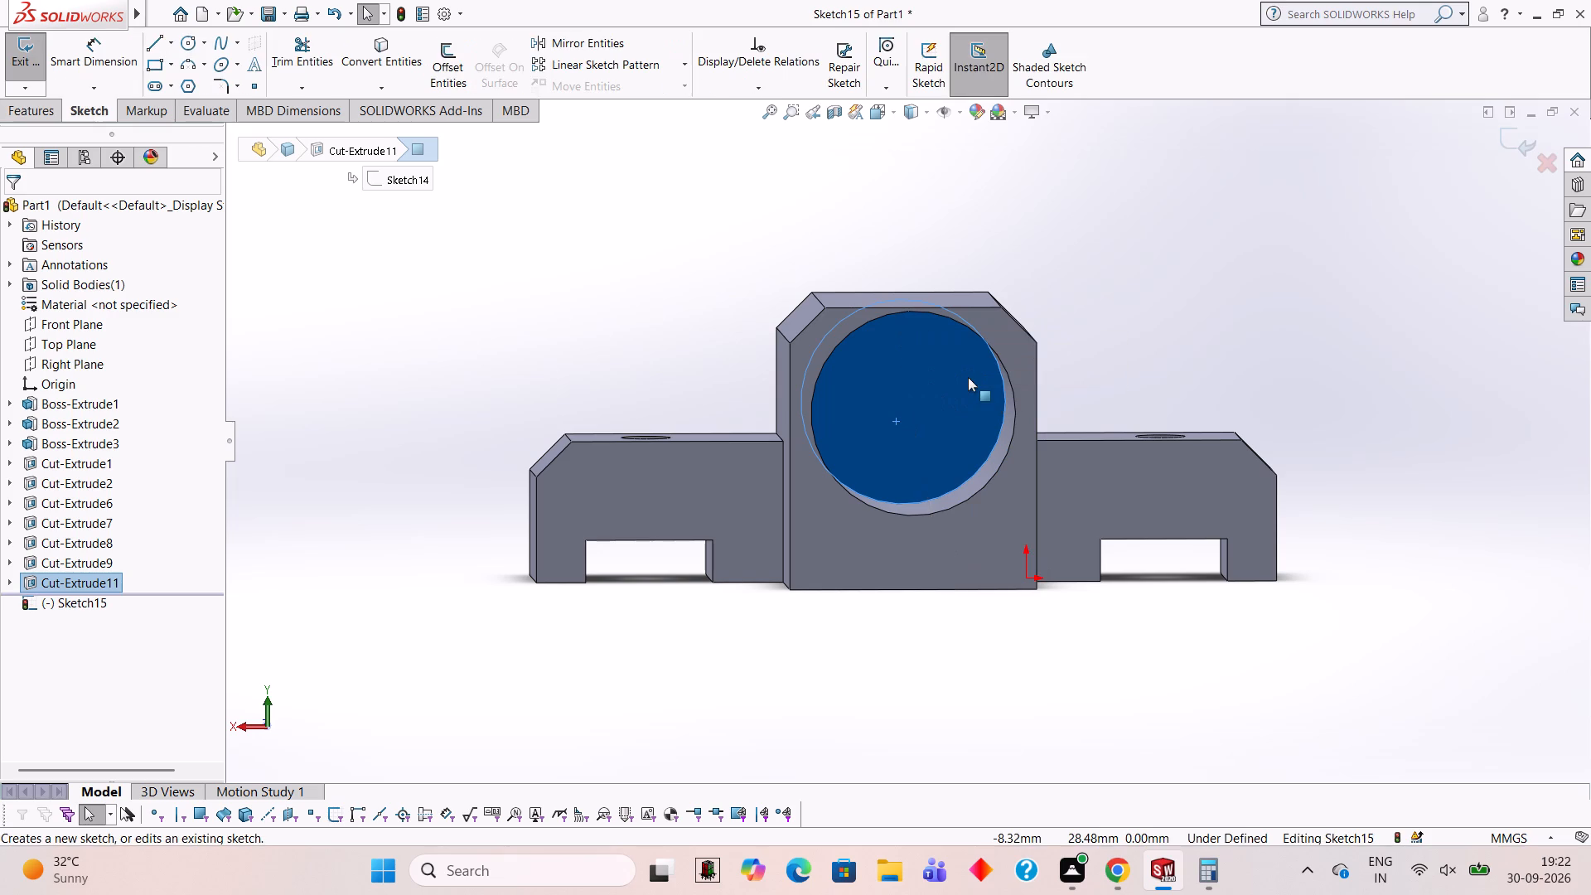
key("ctrl+8")
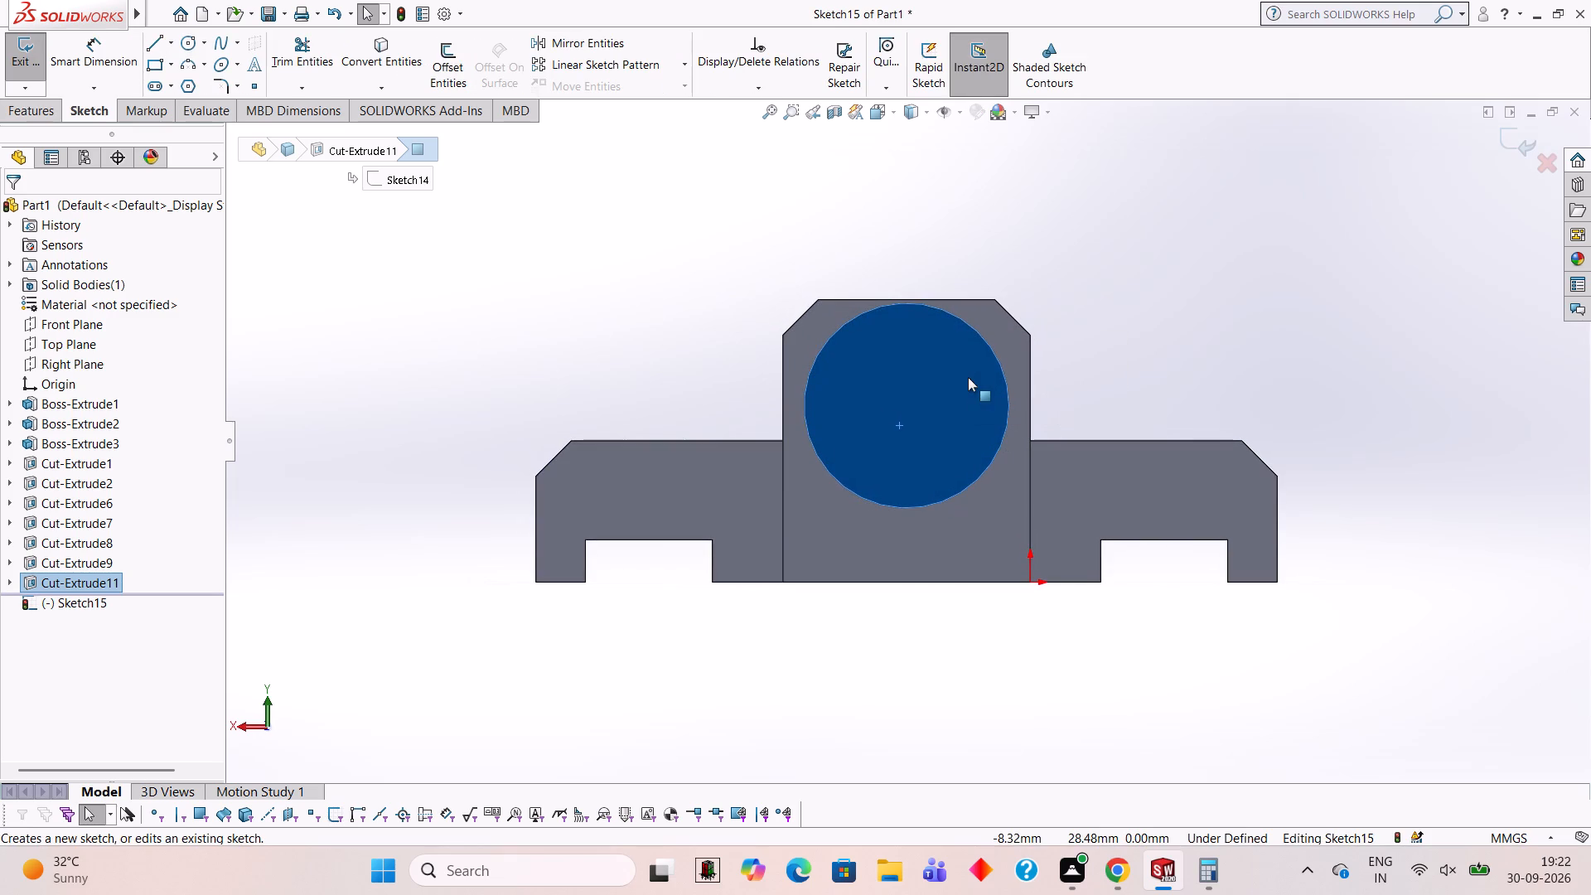
left_click(191, 35)
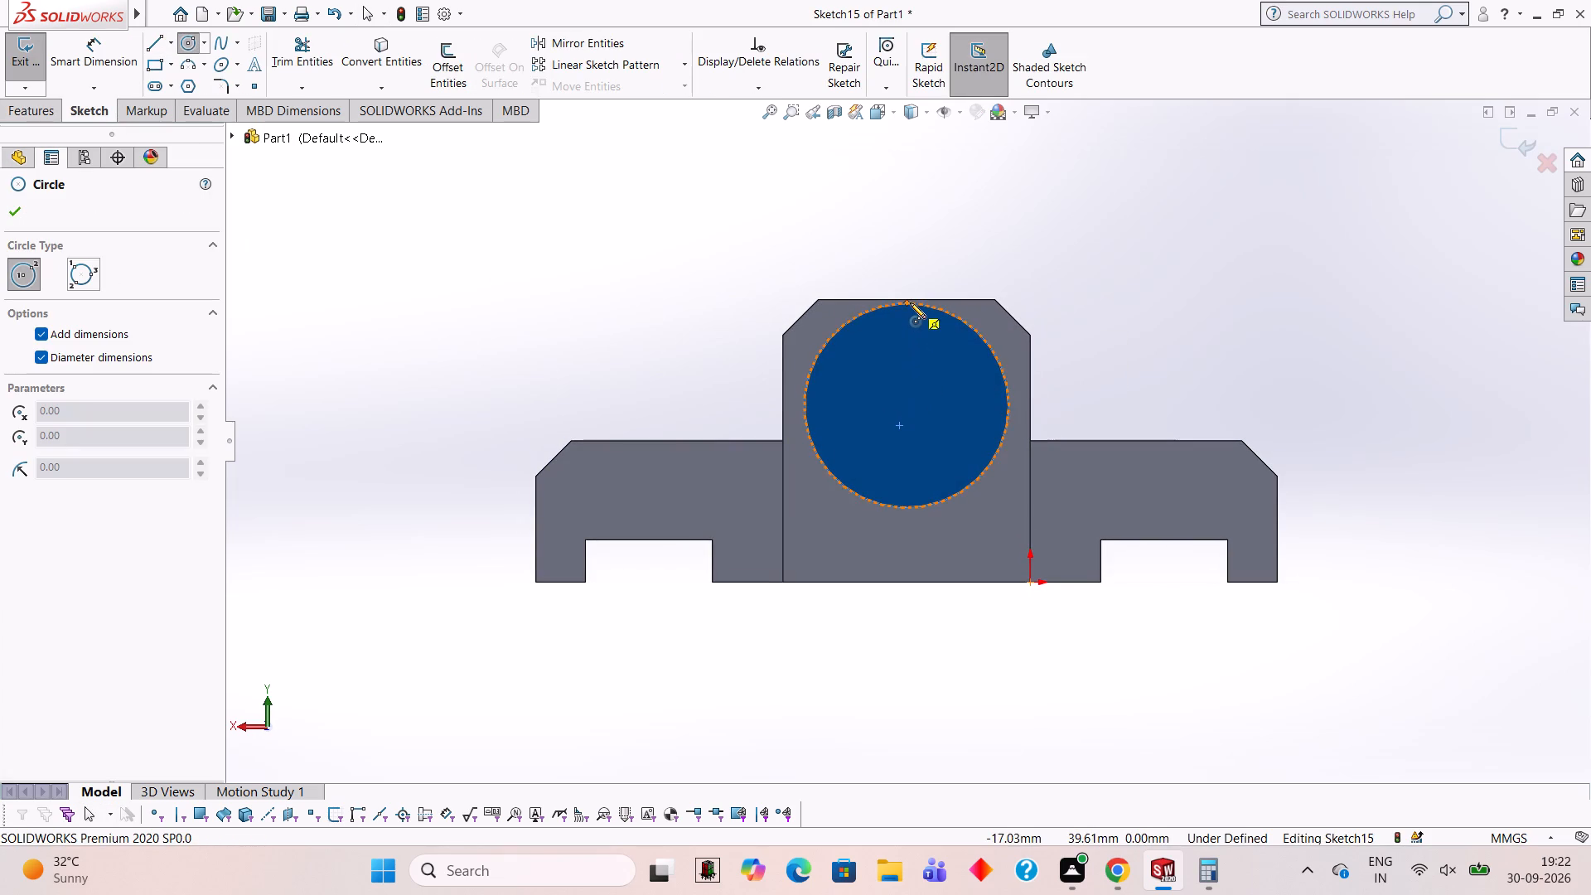
left_click(907, 404)
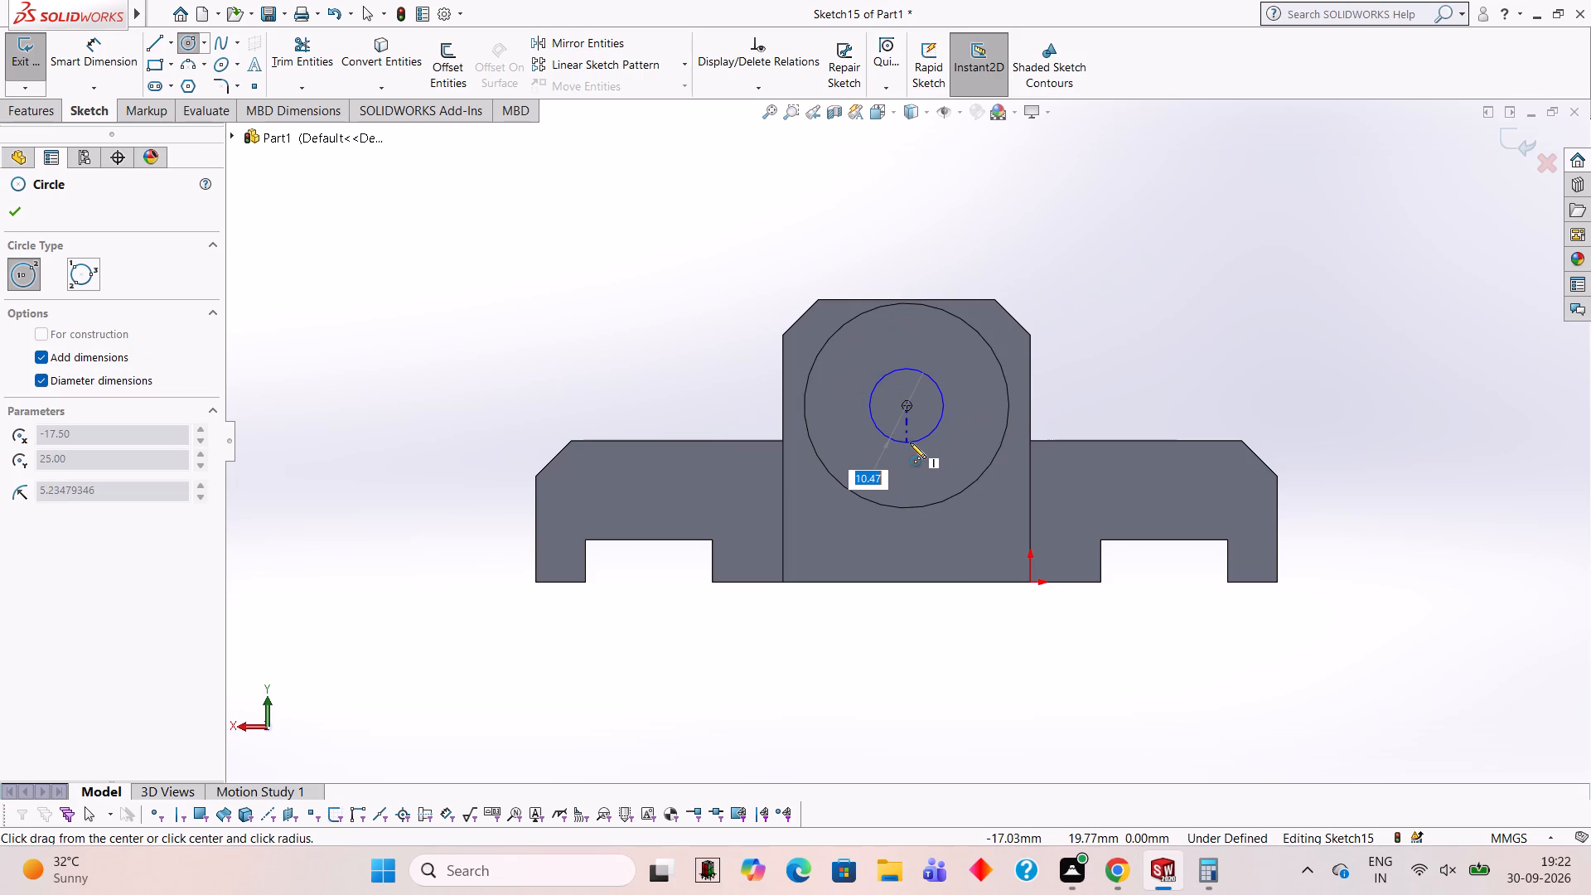
type("21")
key("Return")
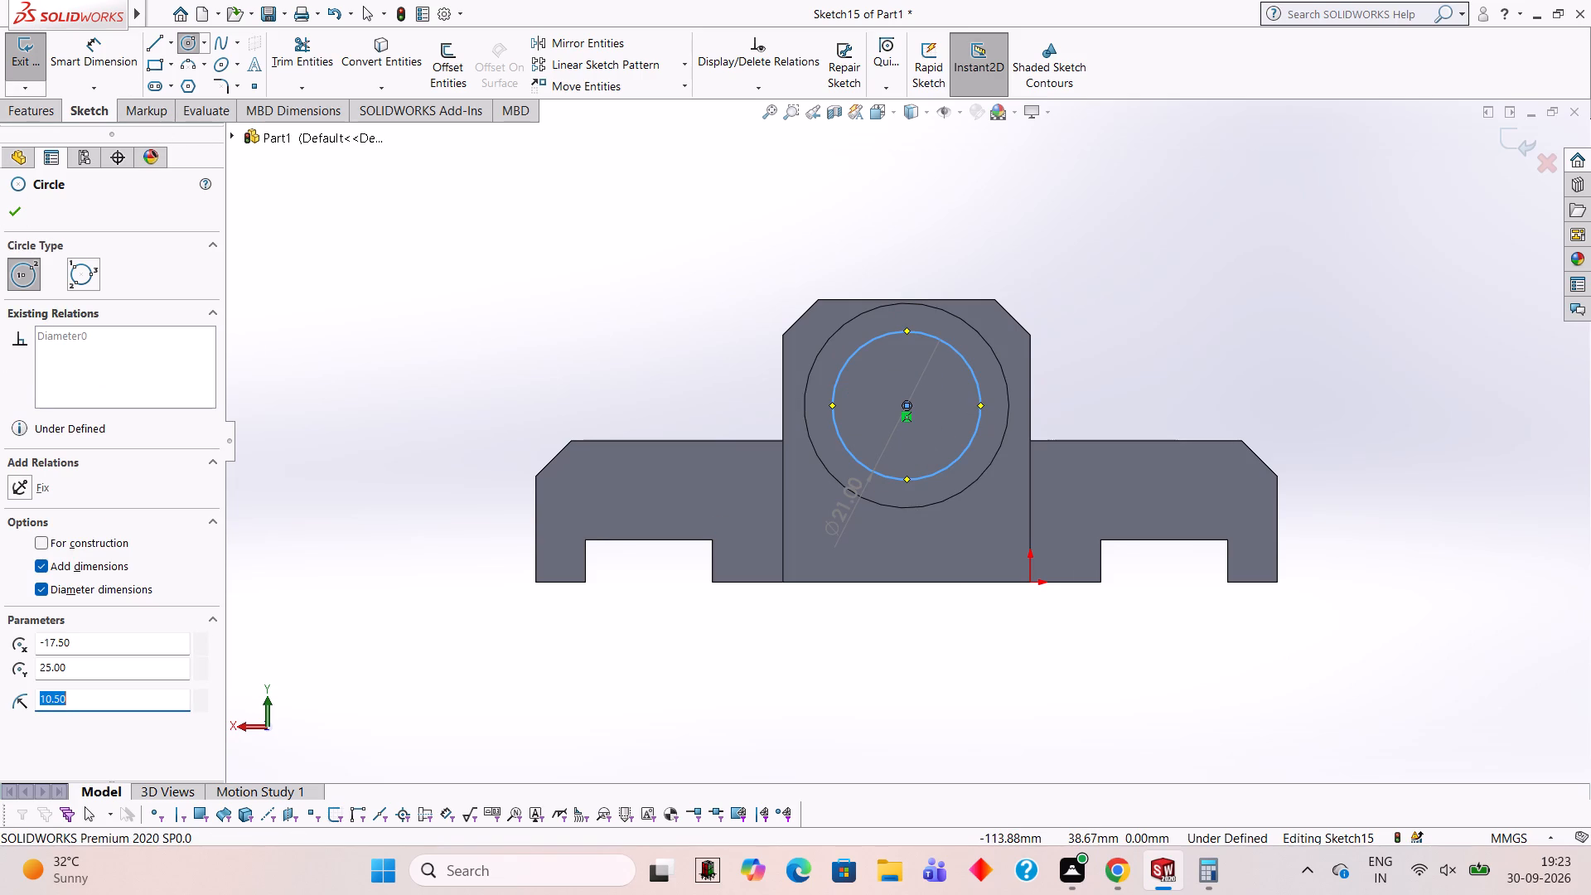
Cut the 21 mm circle through the rest of the centre block with a Through All extruded cut.
left_click(32, 118)
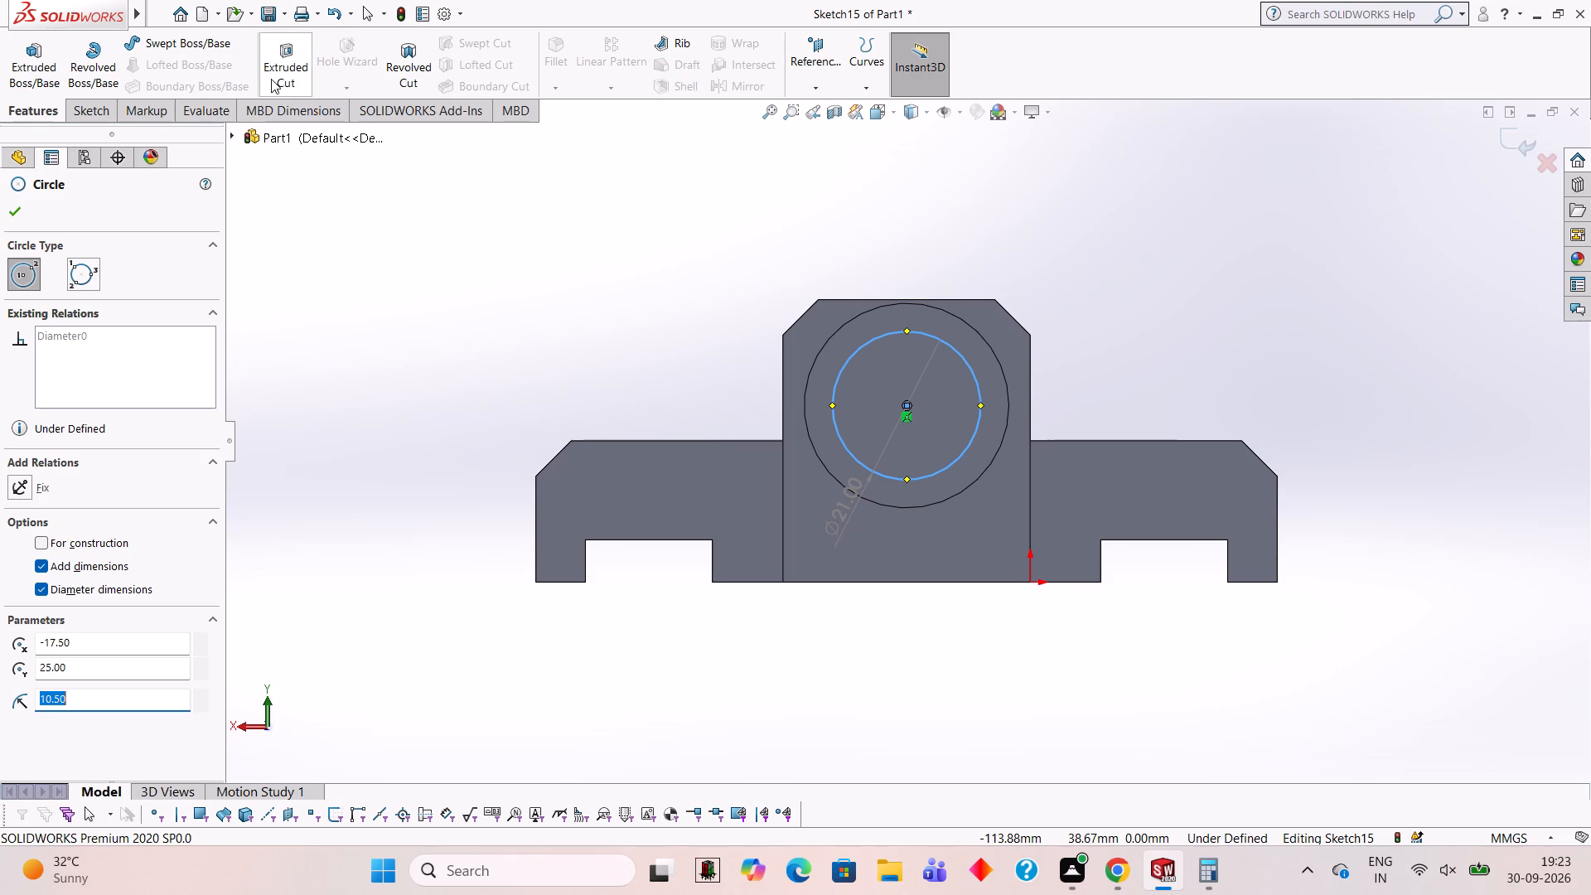
left_click(275, 79)
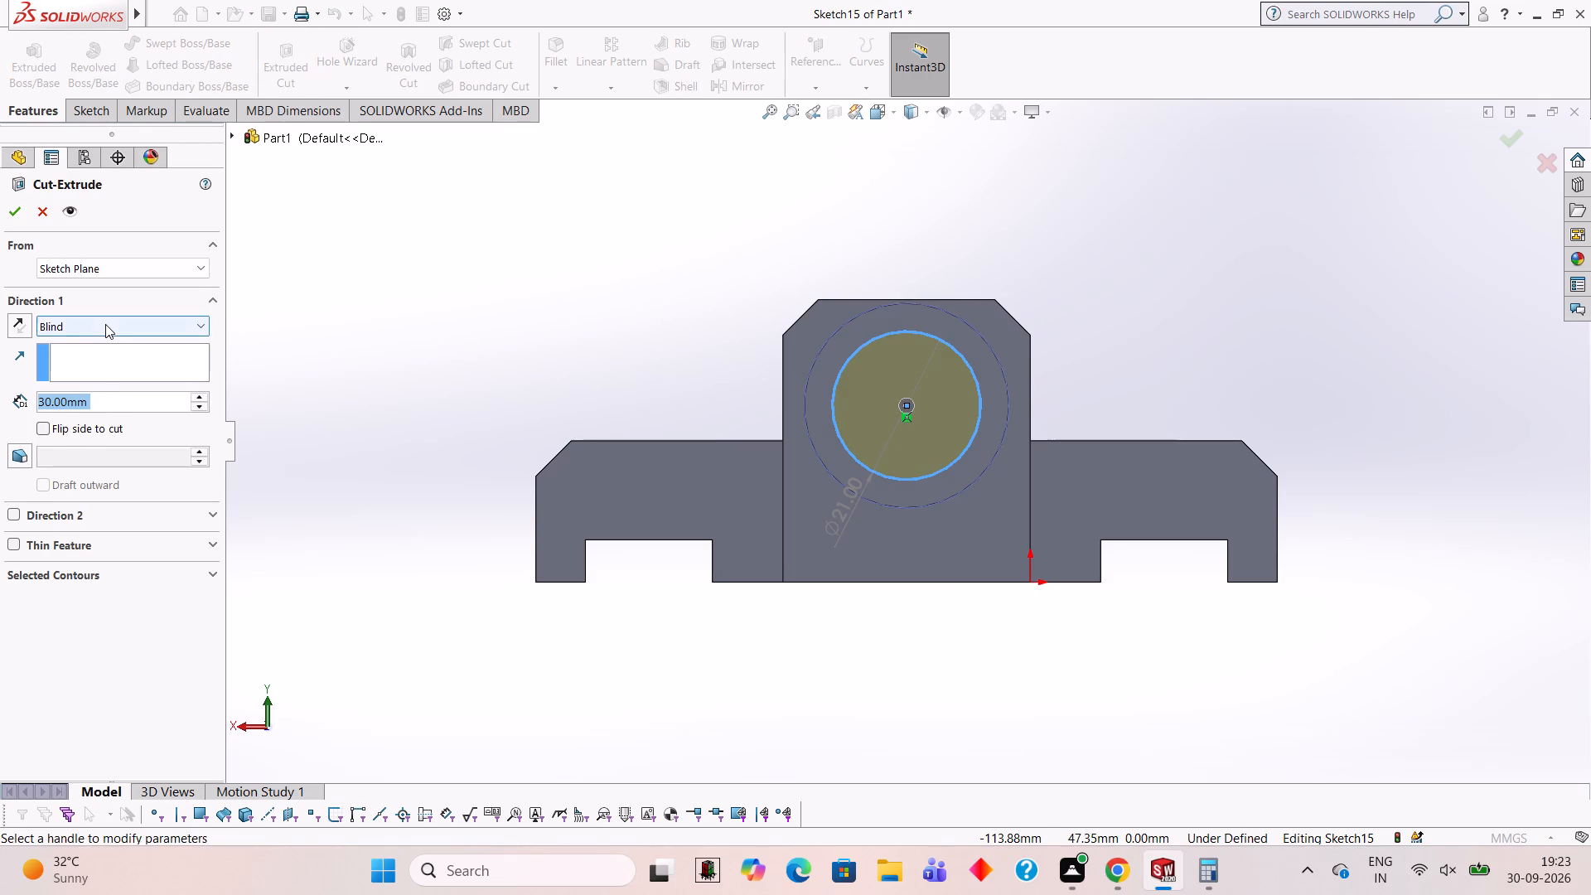
left_click(105, 324)
left_click(97, 361)
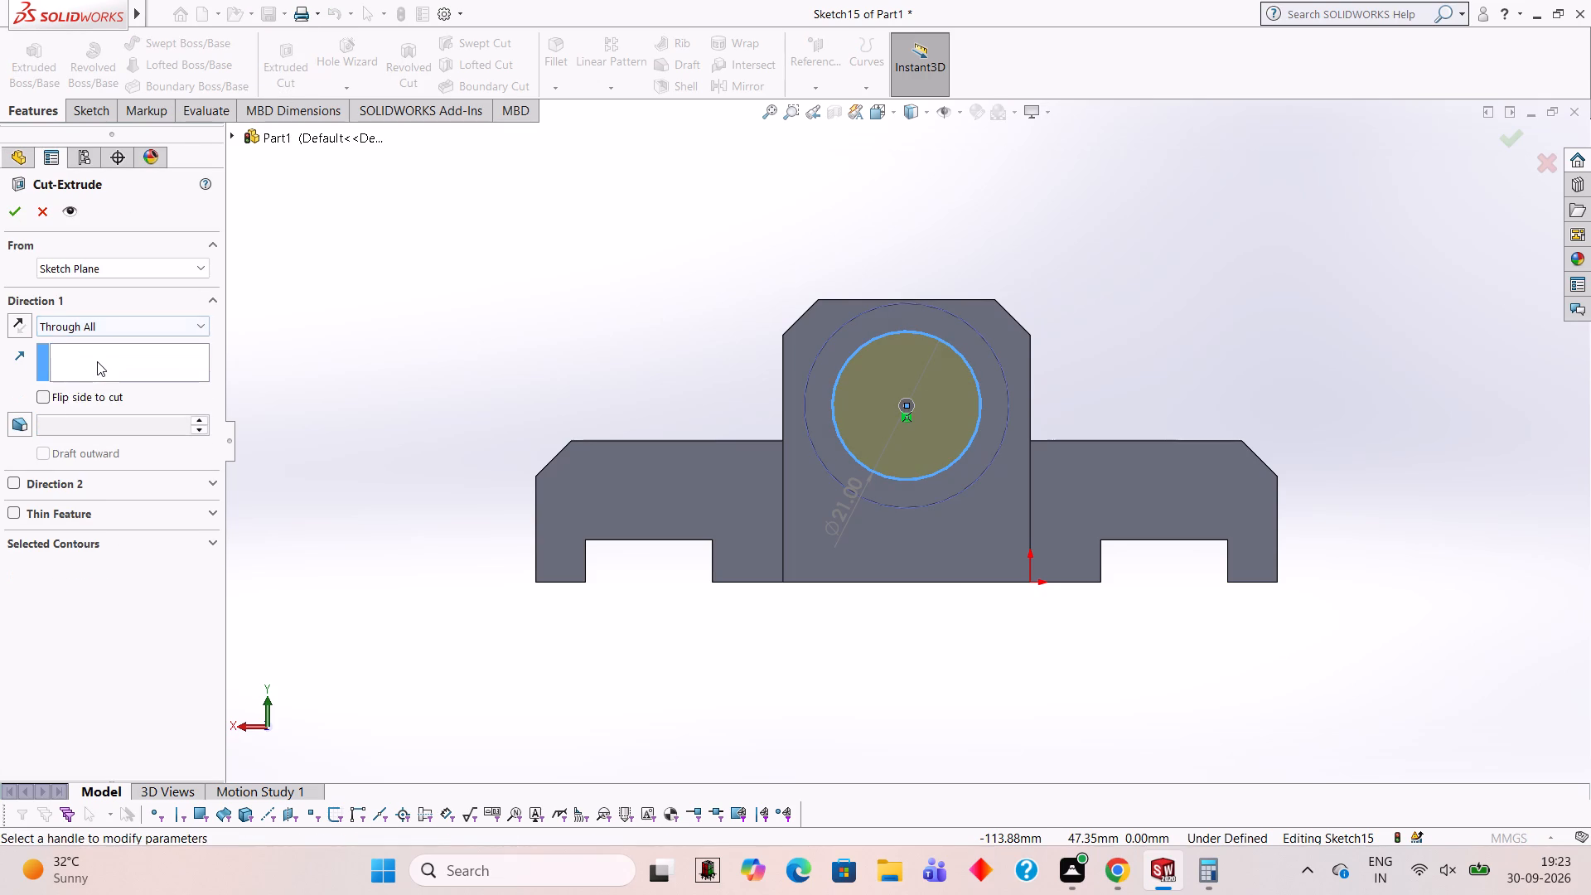
left_click(17, 213)
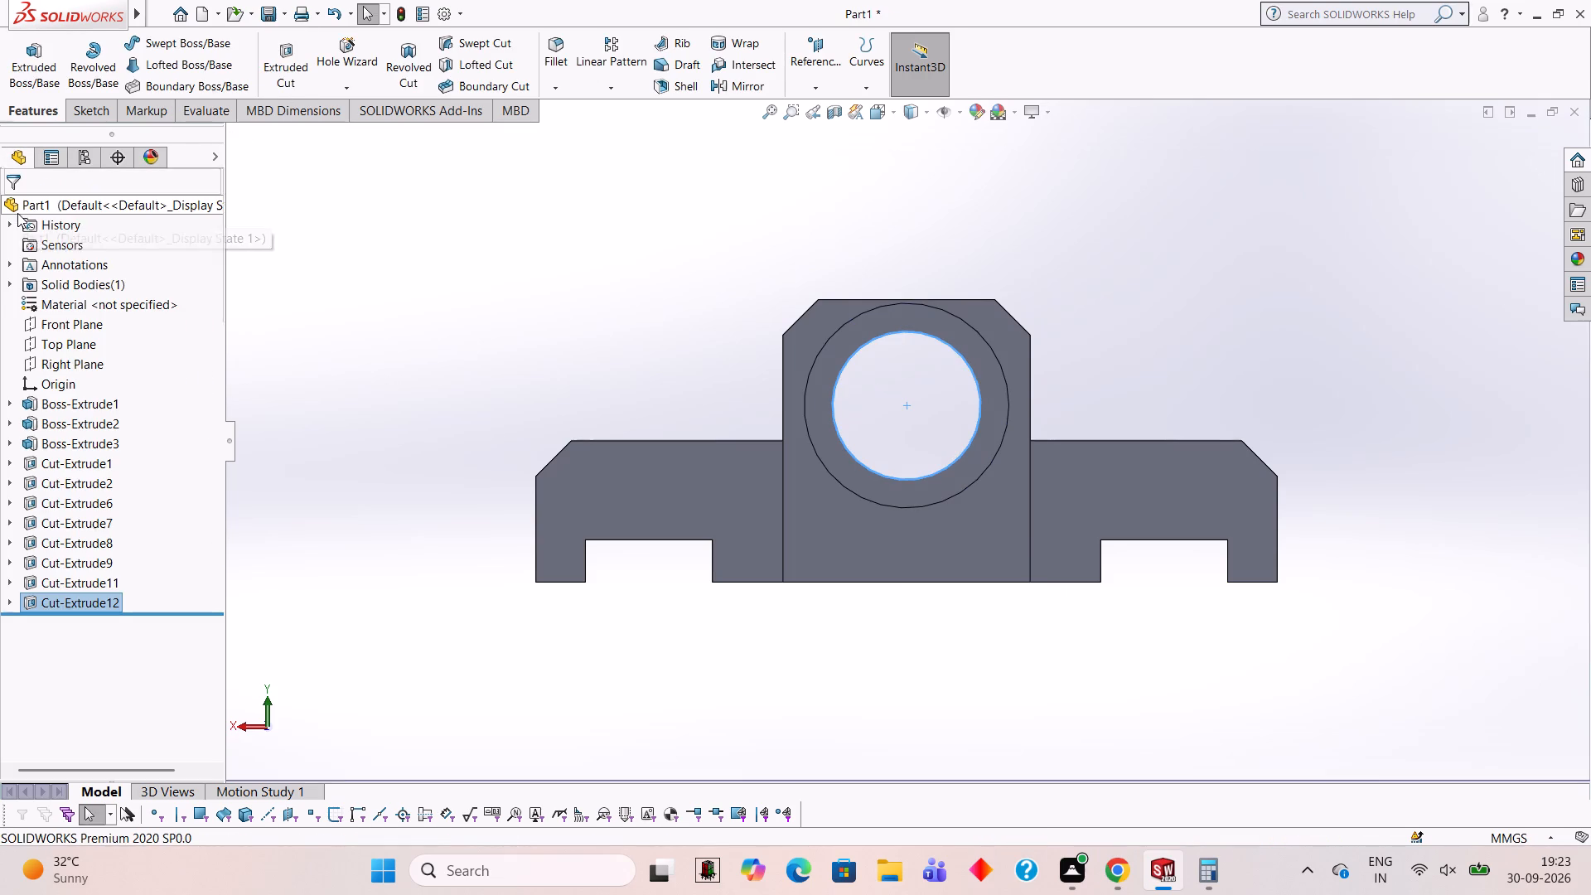
left_click(312, 327)
Apply the Blue LED light appearance to the entire pillow block.
middle_click_drag(324, 350, 388, 421)
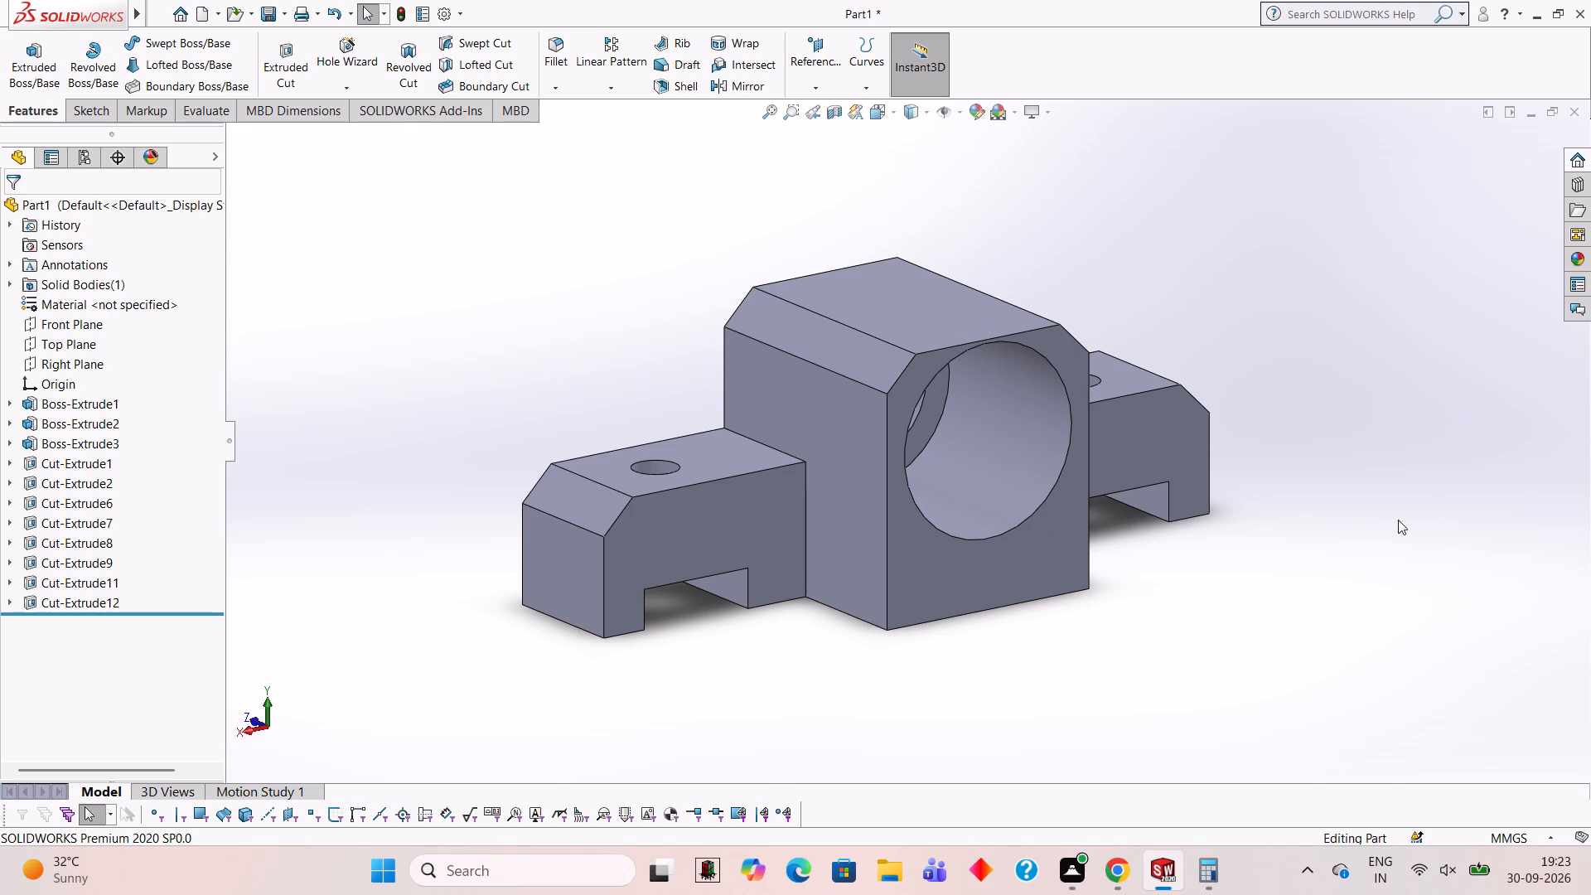
left_click(1586, 254)
left_click(1352, 172)
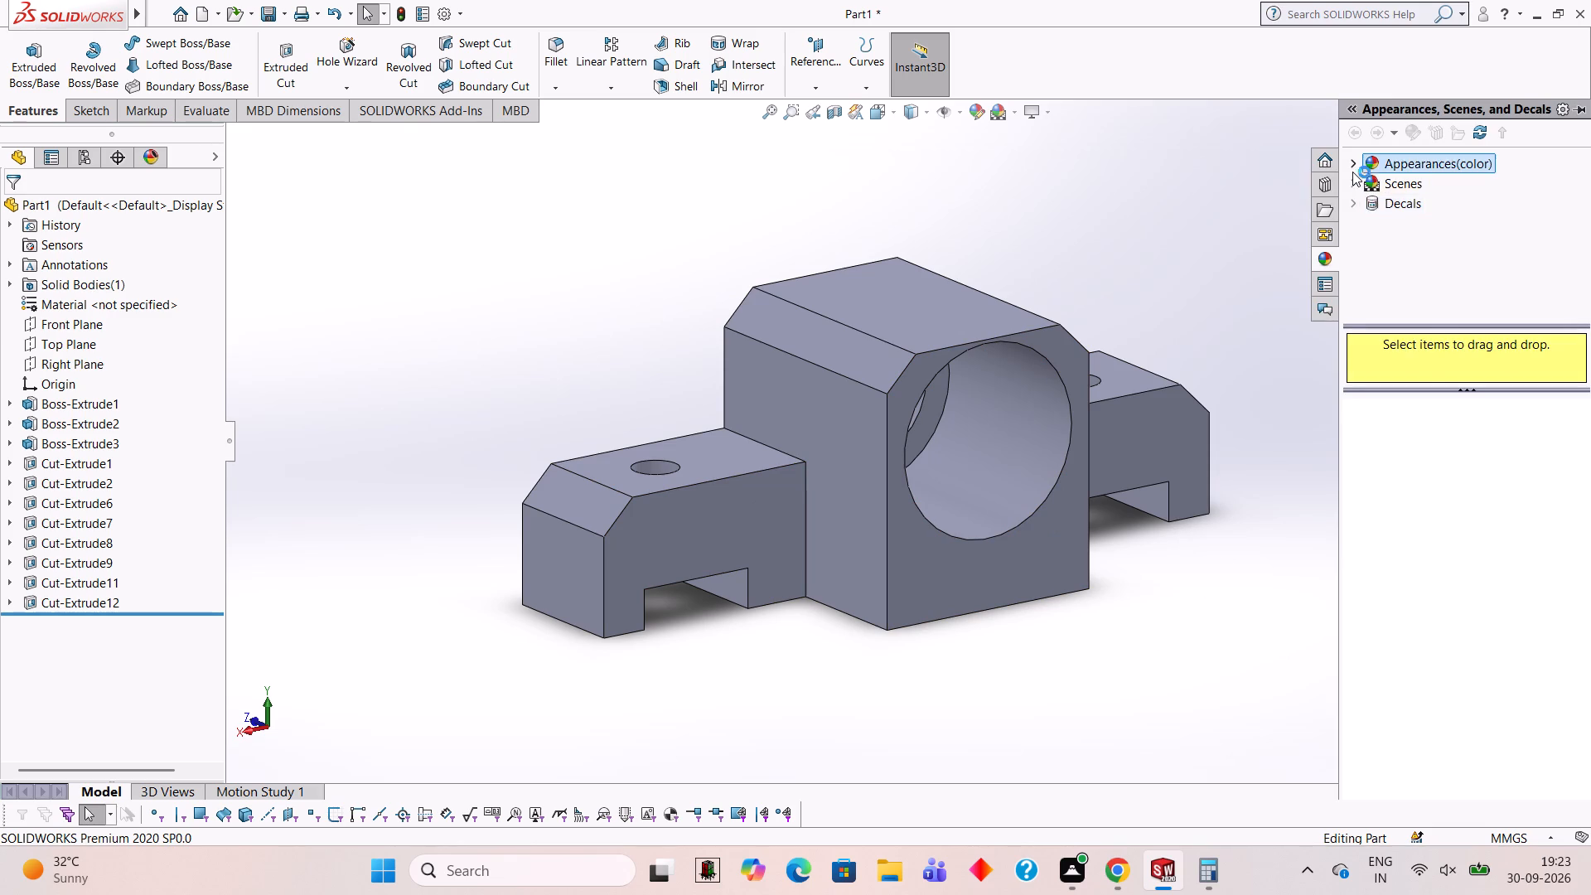
left_click(1419, 301)
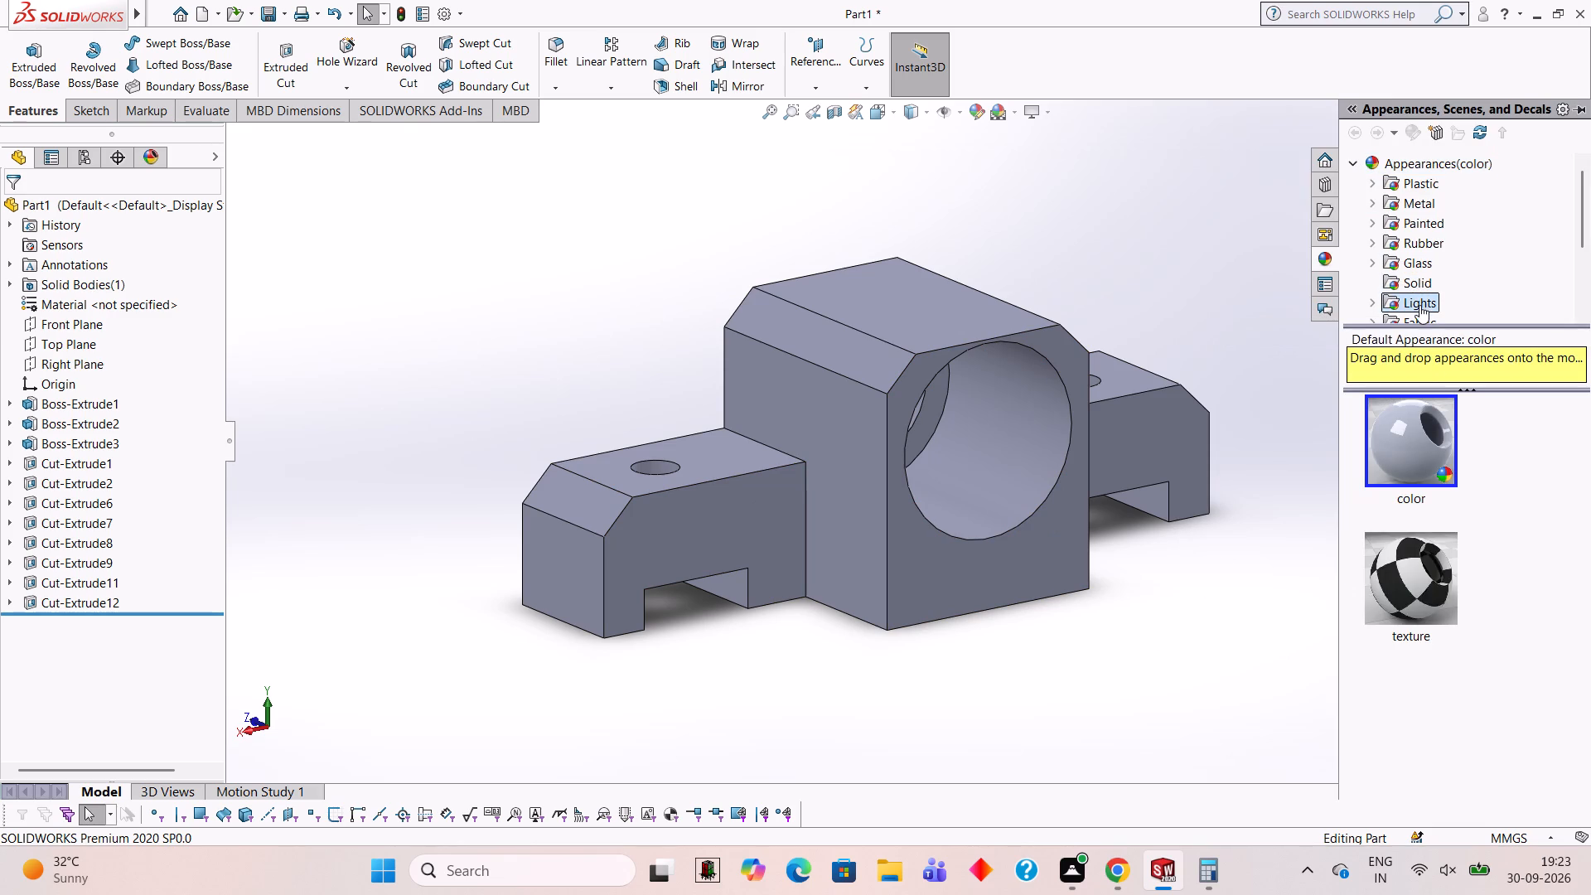
left_click(1371, 302)
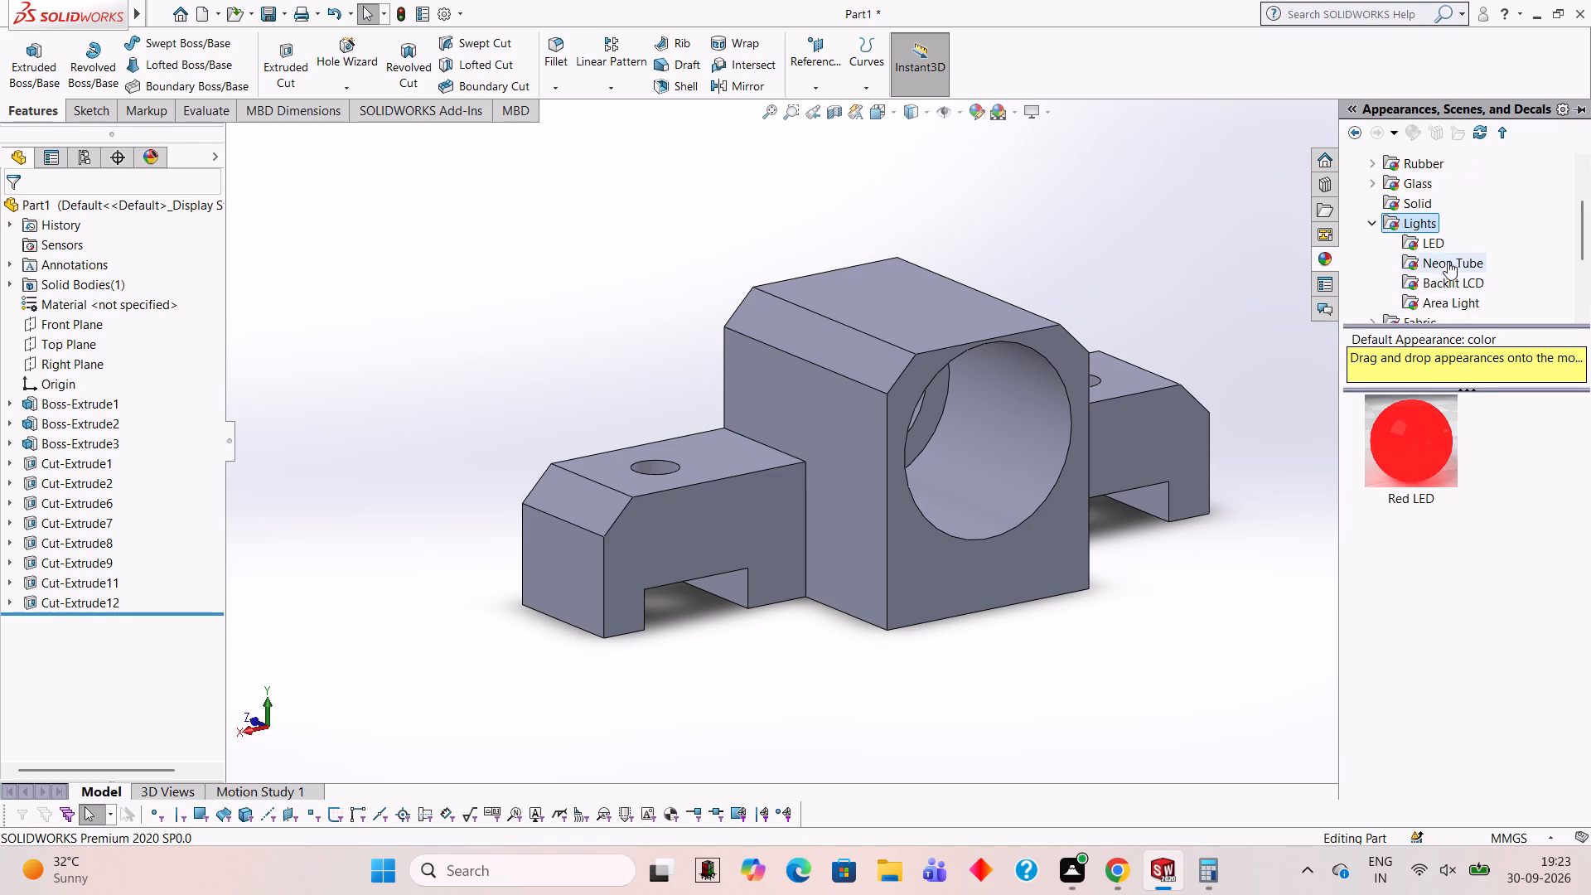
left_click(1434, 248)
left_click_drag(1430, 567, 963, 422)
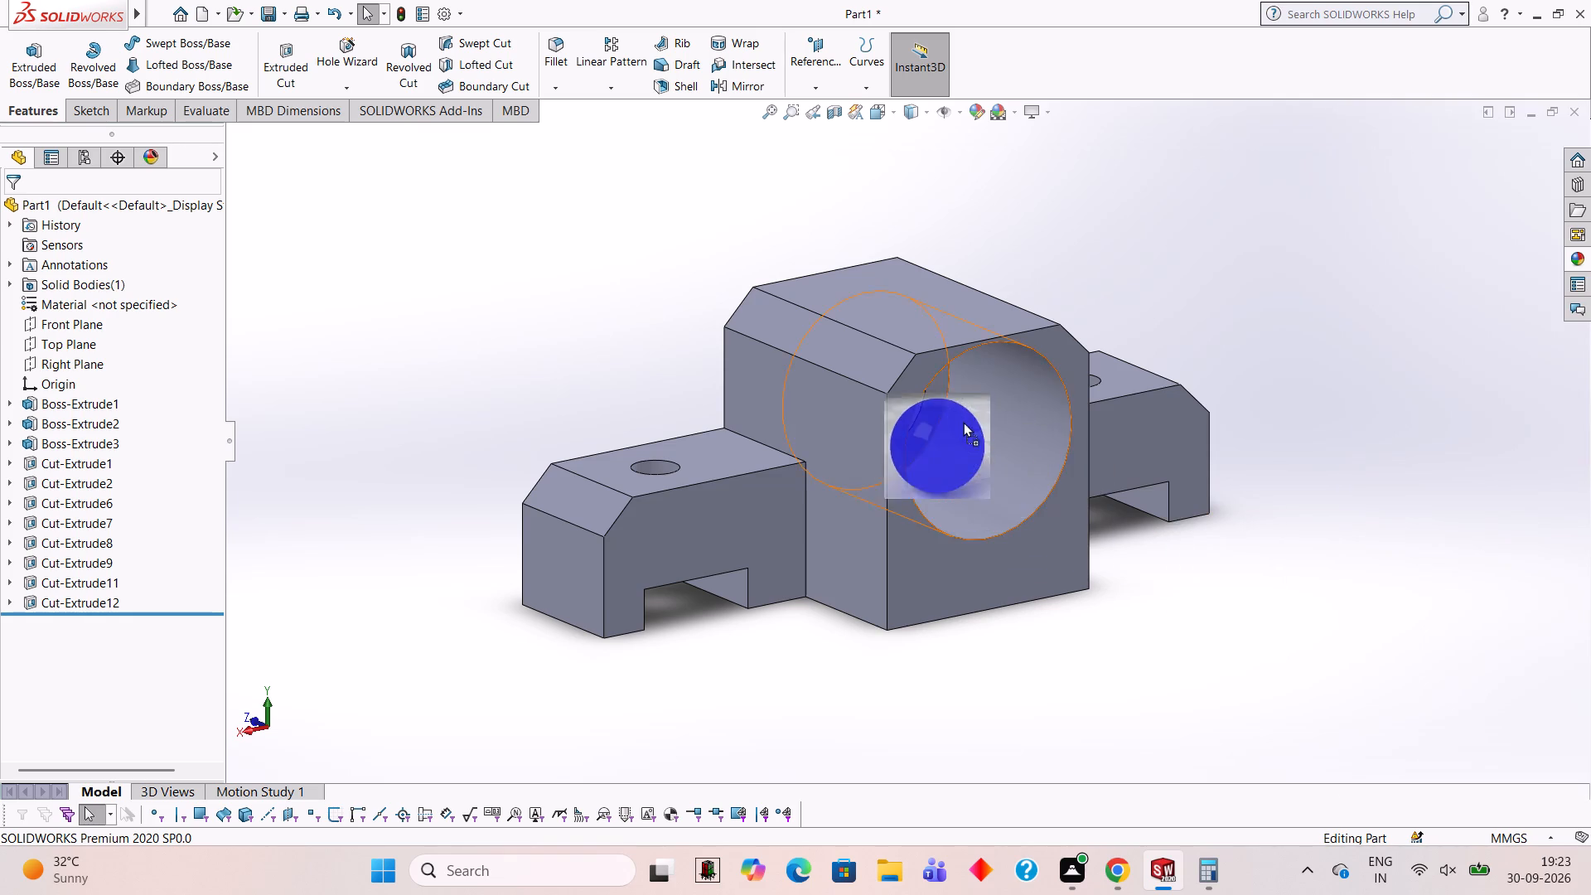
left_click_drag(963, 422, 926, 404)
left_click(926, 404)
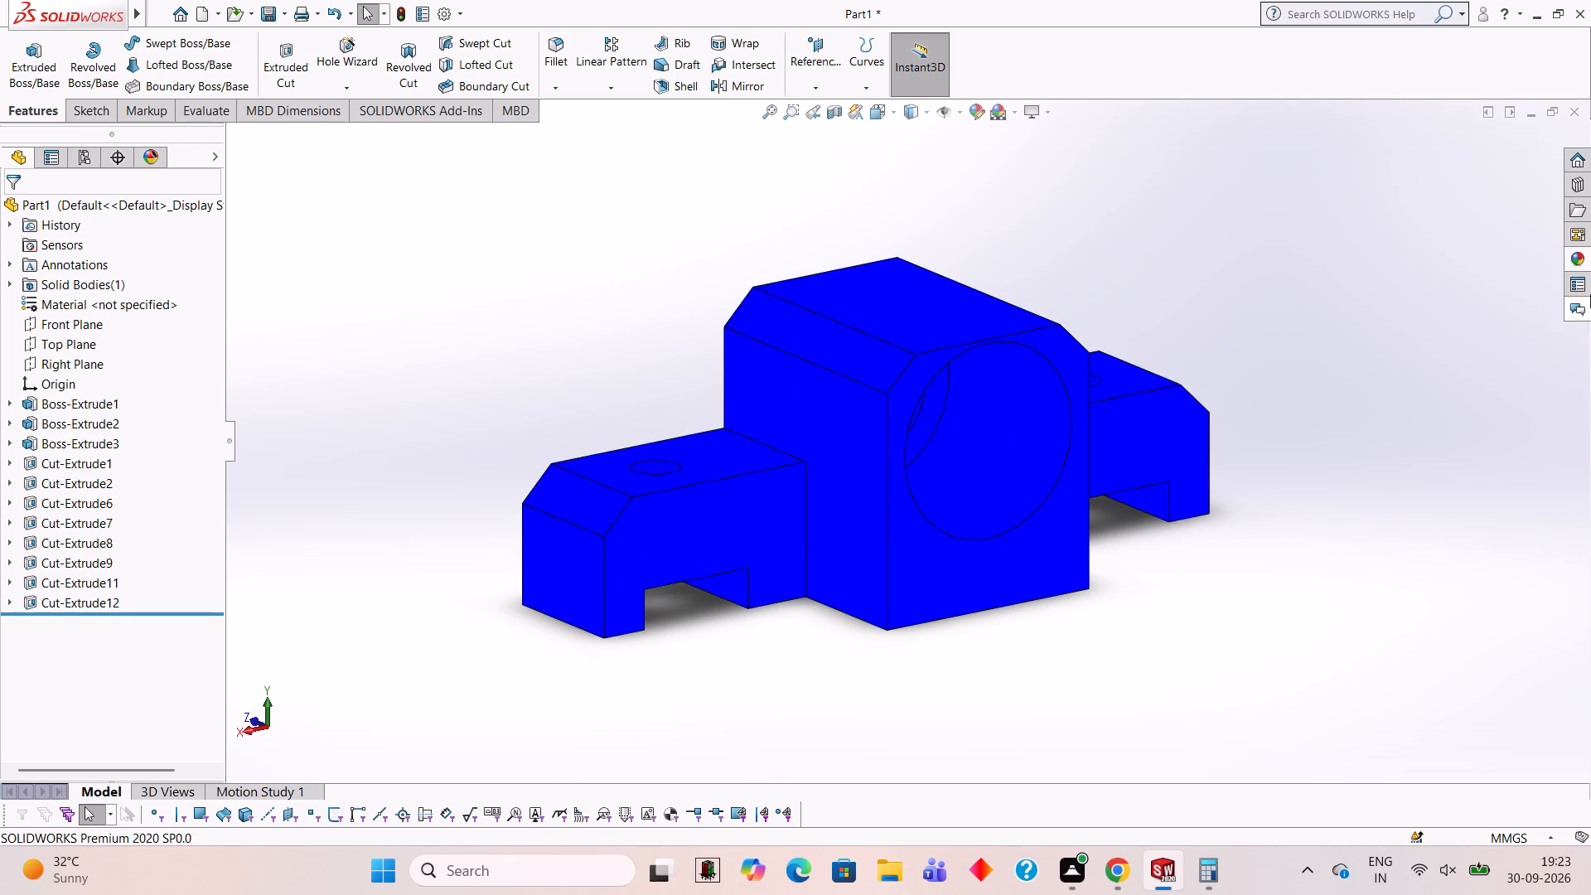
Apply the Red LED appearance to the 29 mm bore cut in the centre block.
left_click(1574, 256)
left_click_drag(1415, 472, 1061, 472)
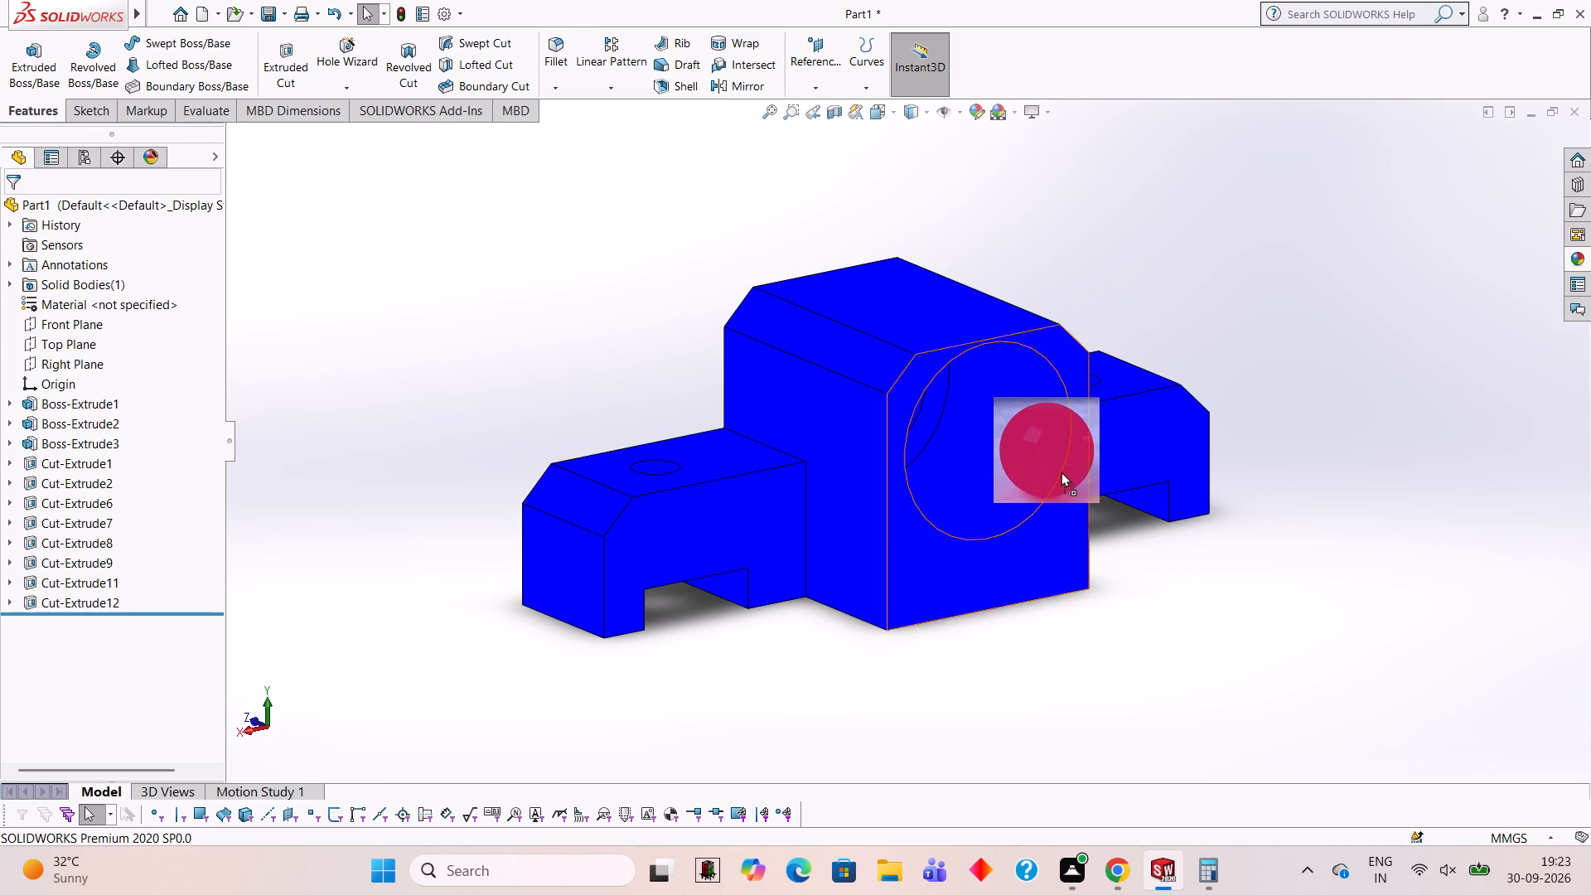
left_click_drag(1061, 472, 1034, 469)
left_click(1034, 469)
Apply the Yellow LED appearance to the stepped hole cuts in both side lugs.
middle_click_drag(1233, 514, 1177, 481)
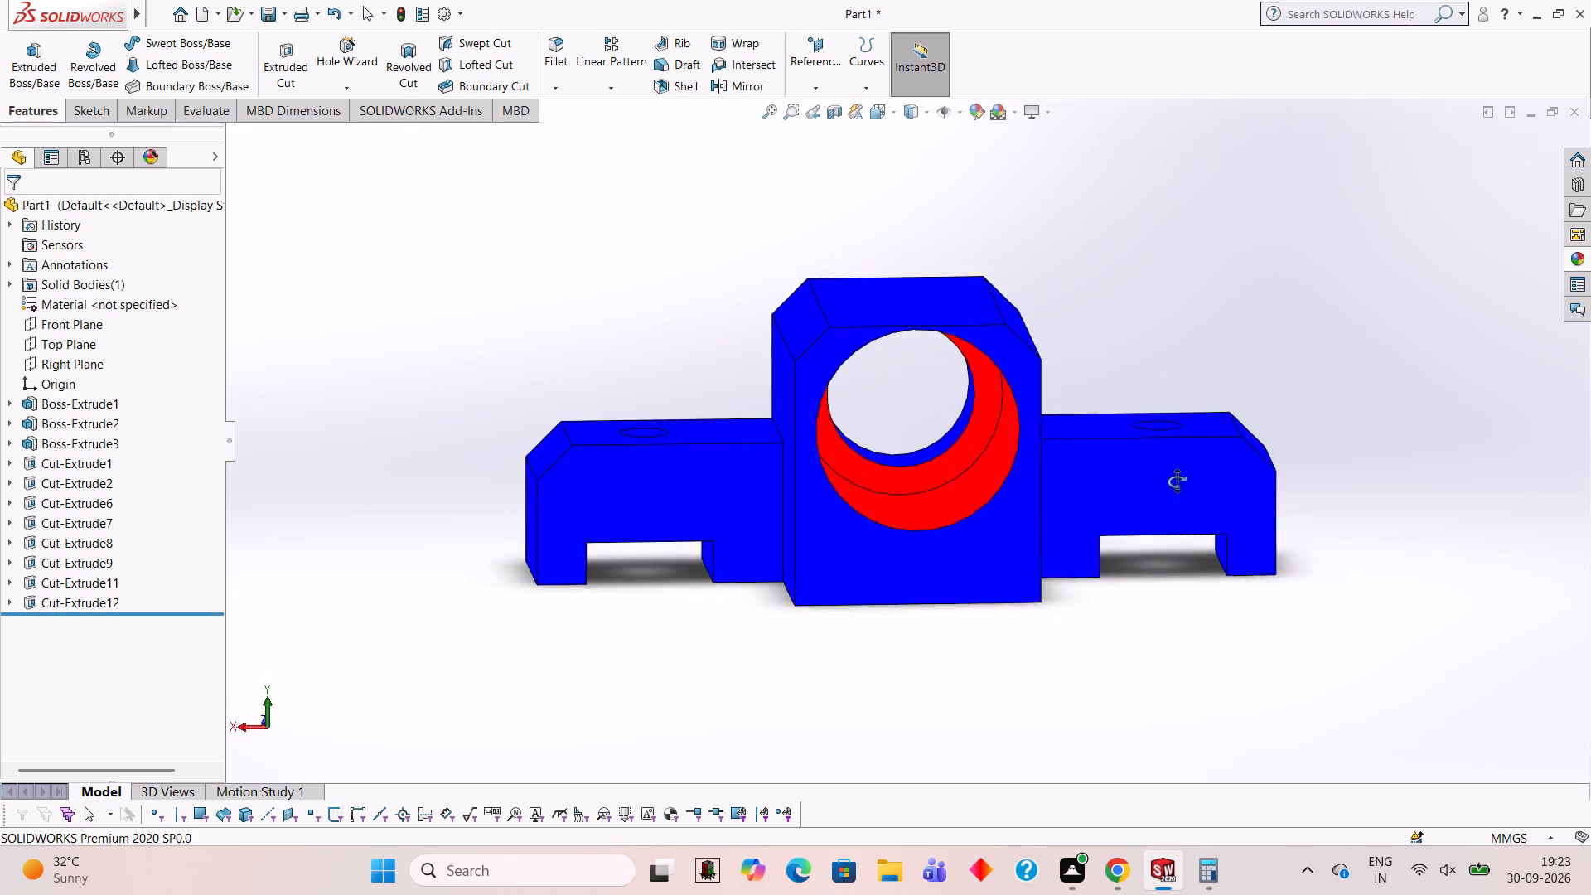
middle_click_drag(1177, 481, 1193, 477)
middle_click_drag(1216, 617, 1242, 624)
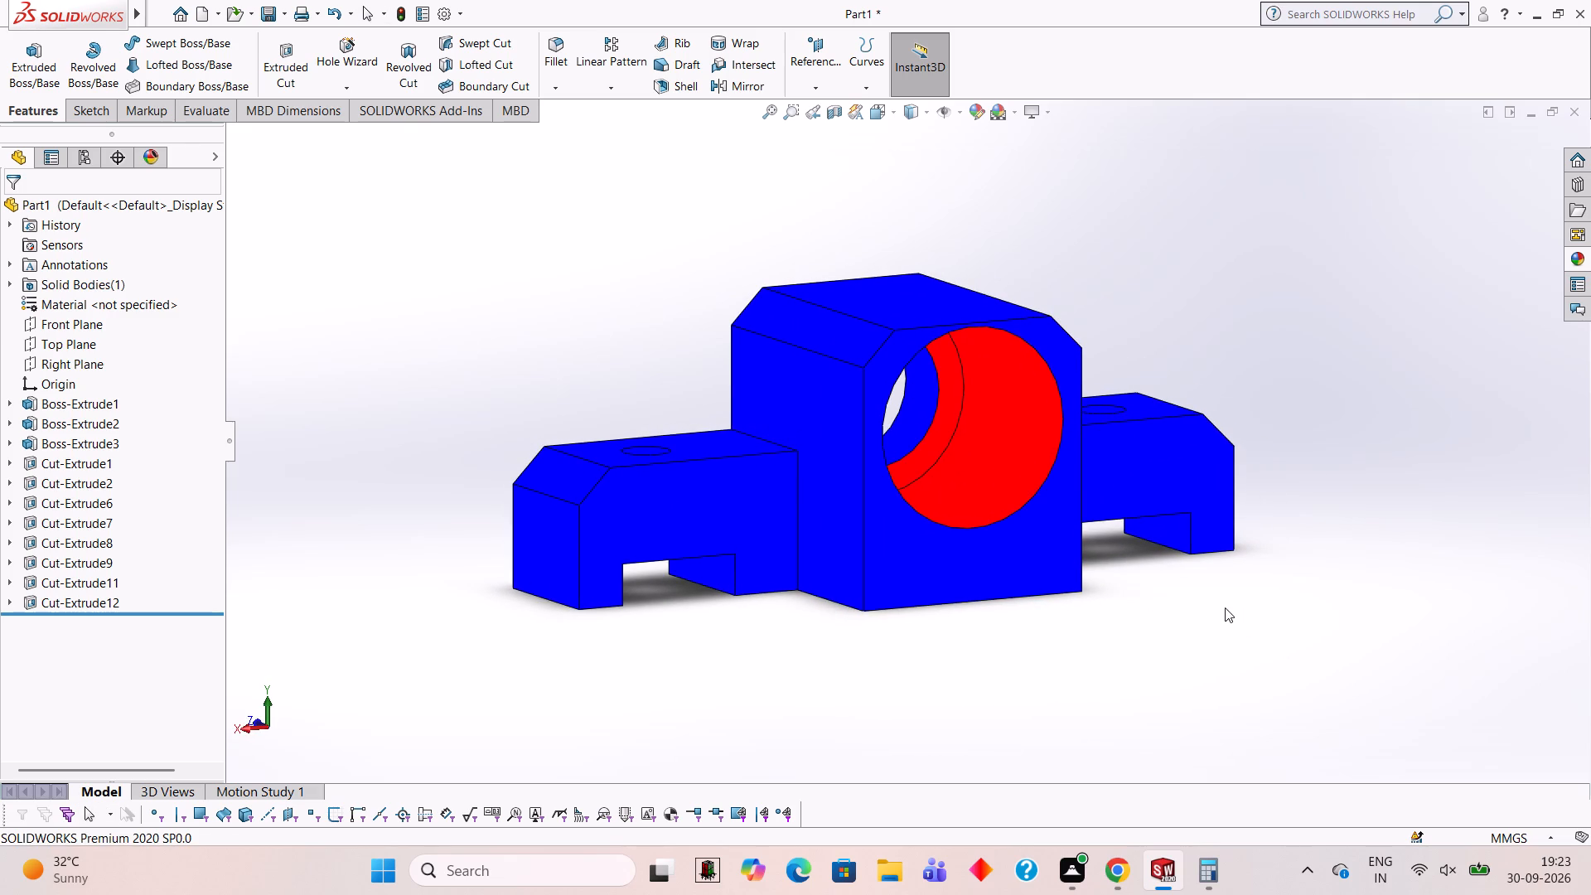
middle_click_drag(1326, 364, 1309, 577)
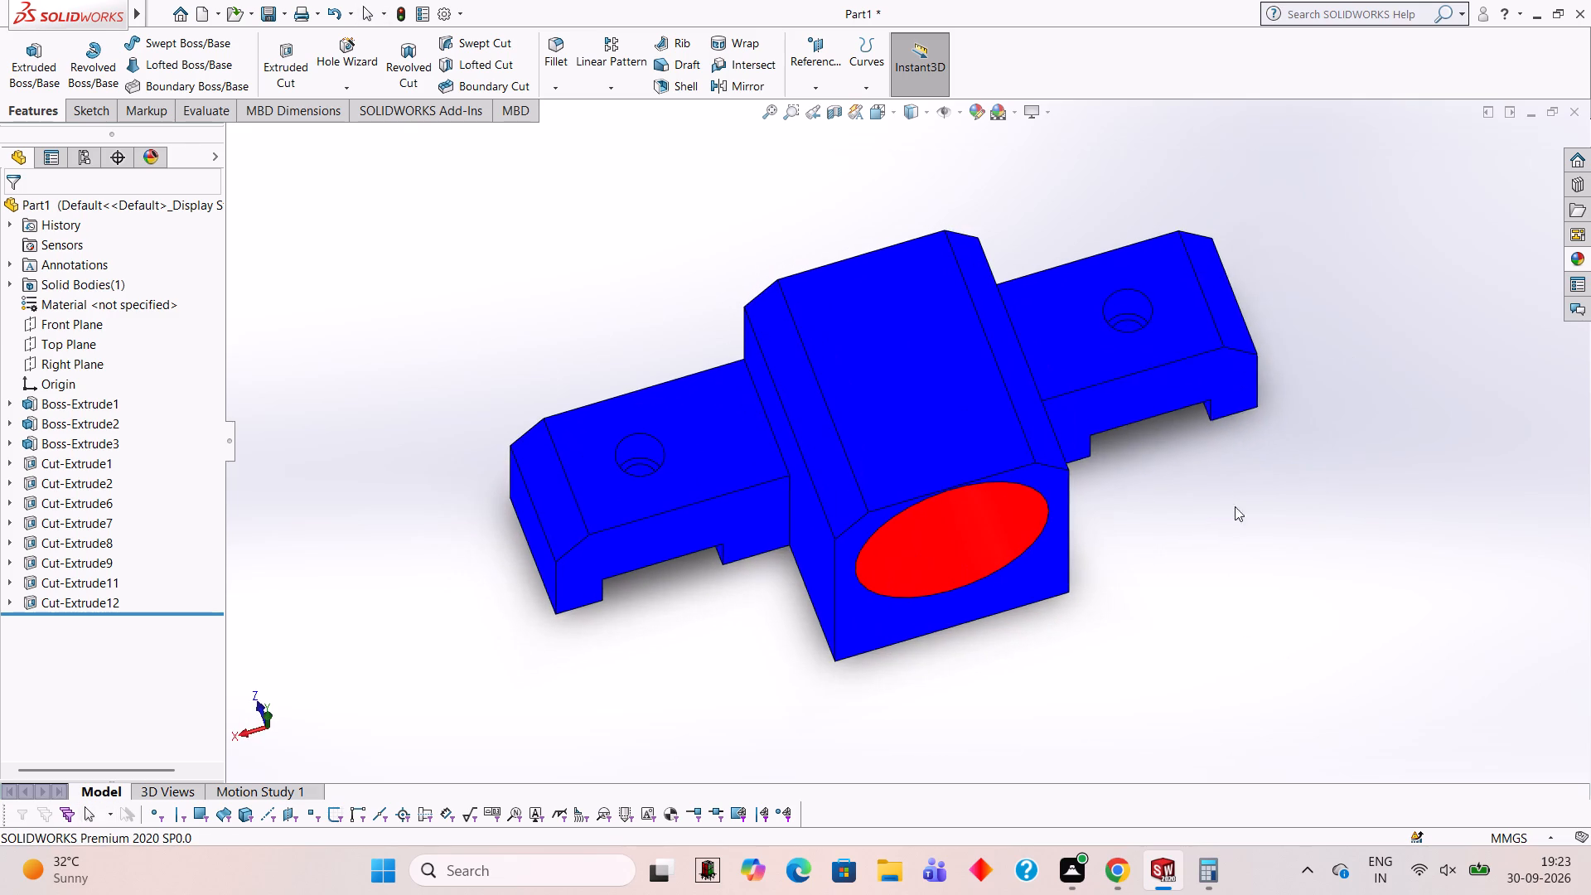
scroll(1156, 341, "down", 2)
left_click(1576, 264)
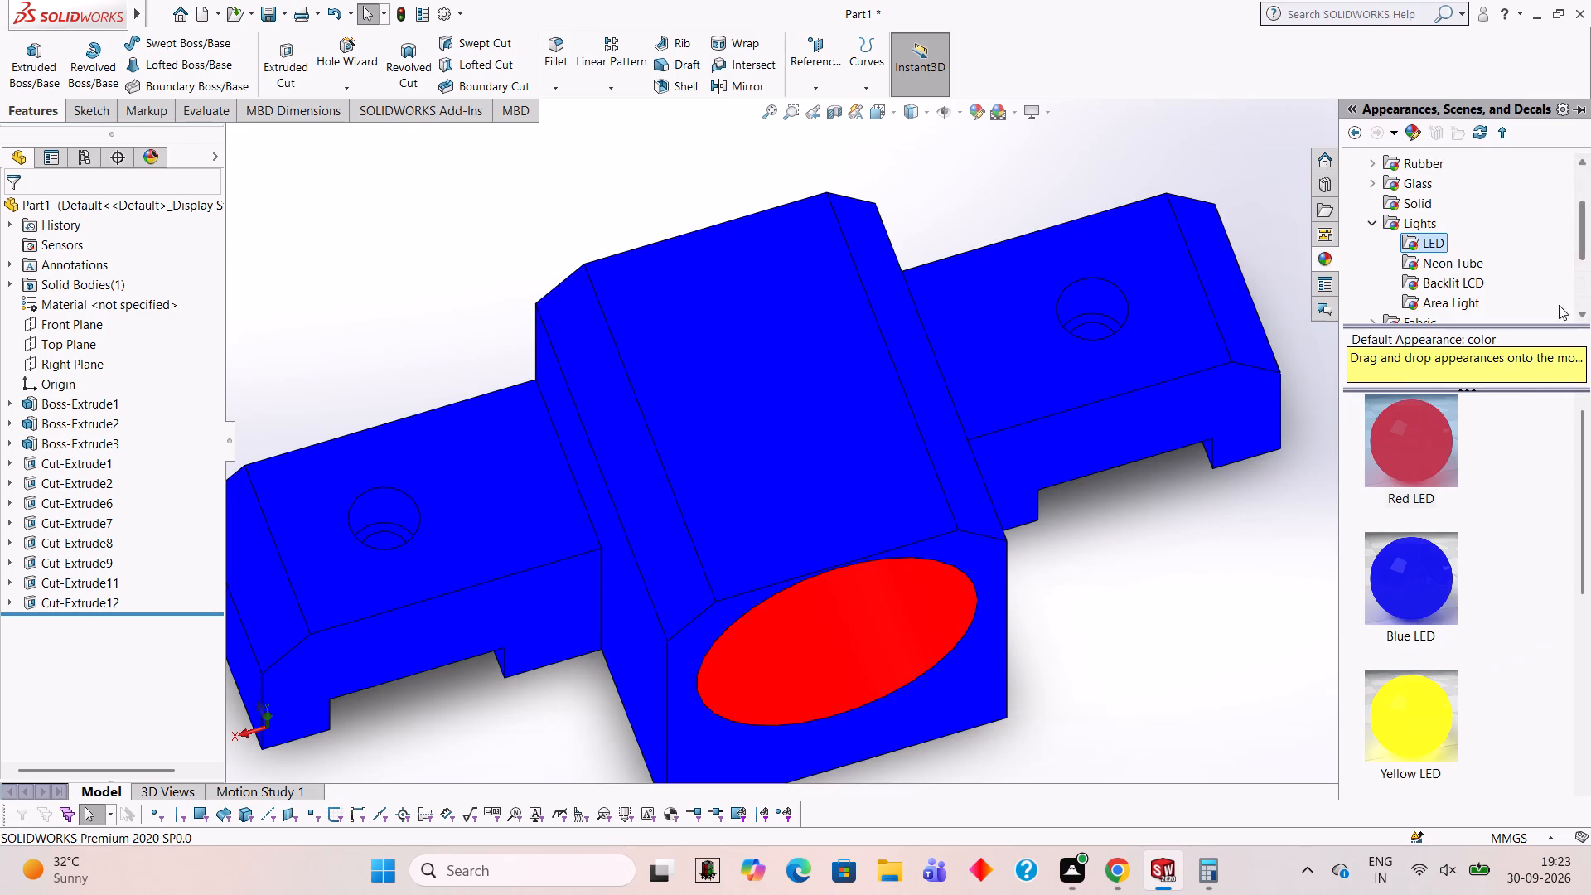
left_click_drag(1413, 715, 1102, 284)
left_click(1102, 284)
left_click(1577, 257)
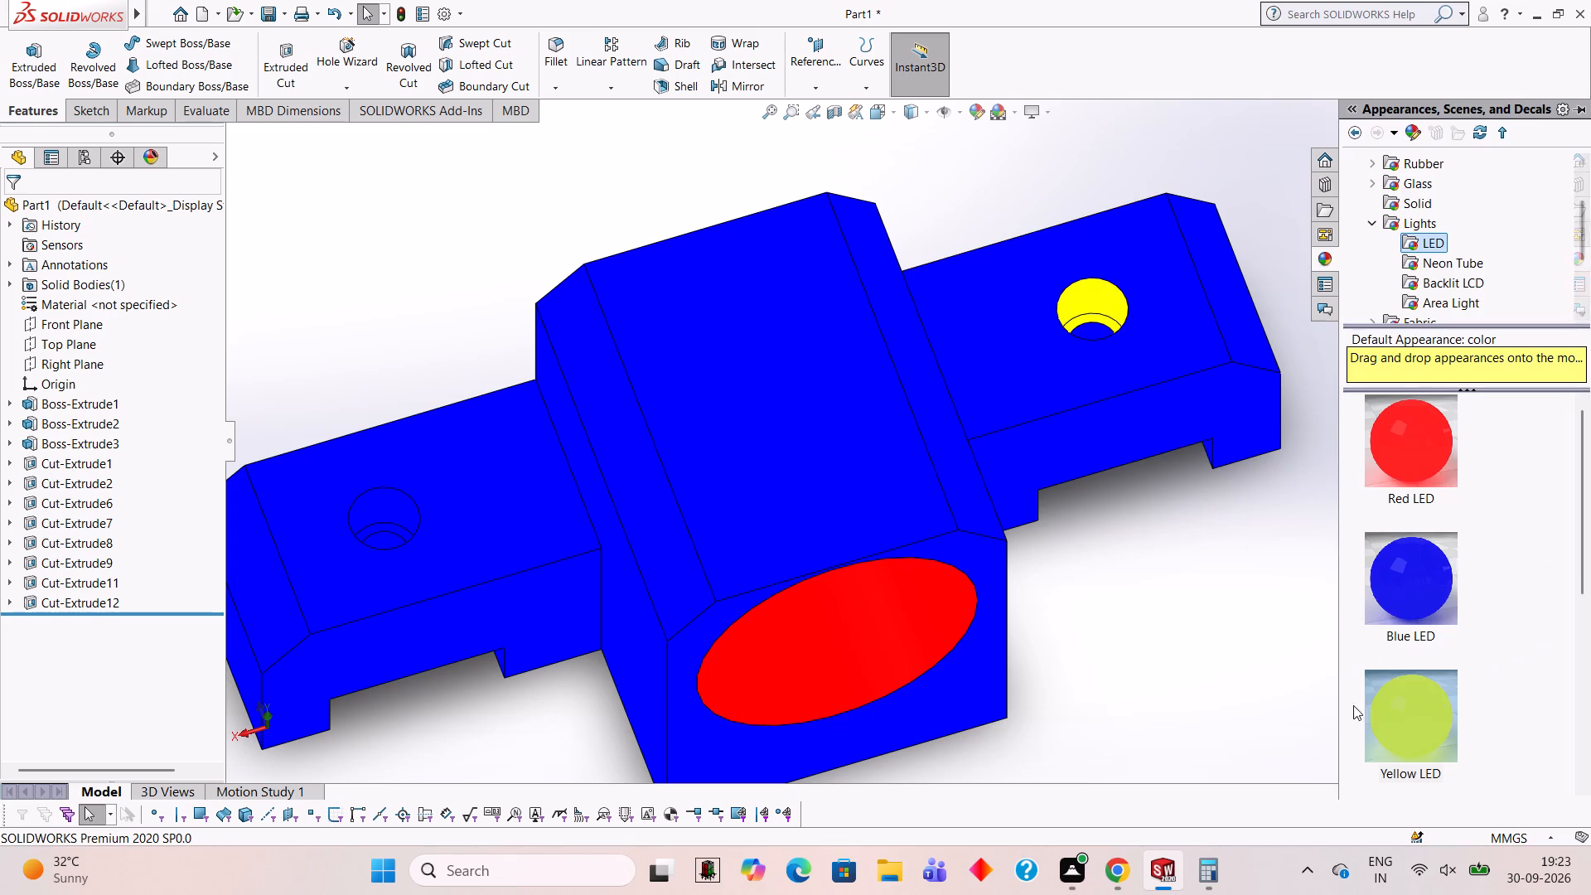
left_click_drag(1379, 718, 355, 519)
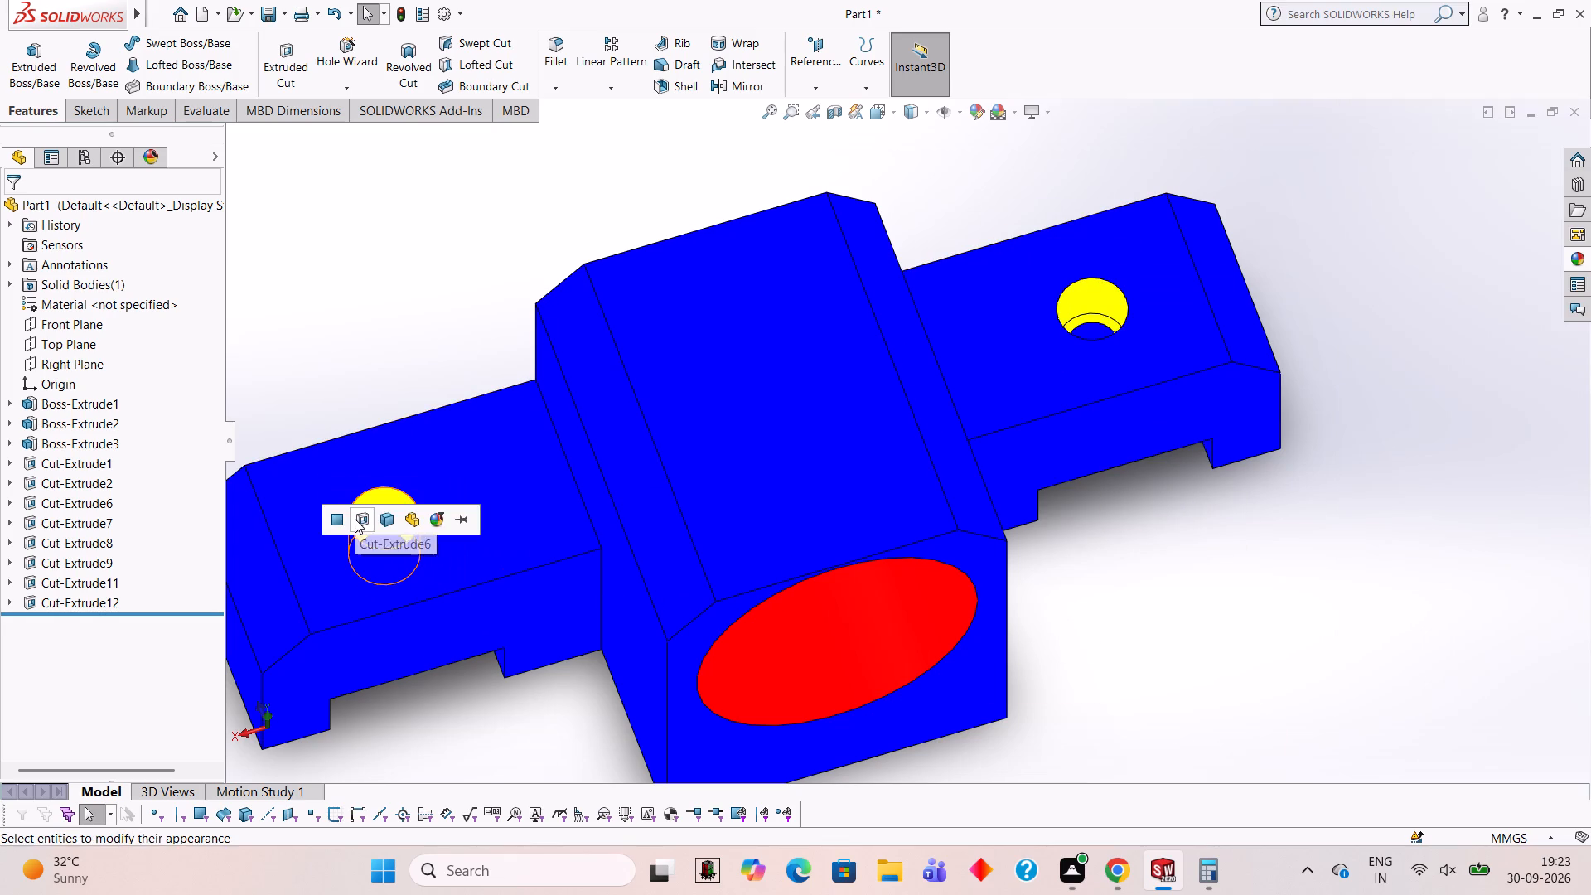
left_click(355, 519)
Apply the Yellow LED appearance to the centre block's extrusion, leaving out the side lugs and bore.
middle_click_drag(451, 483, 442, 472)
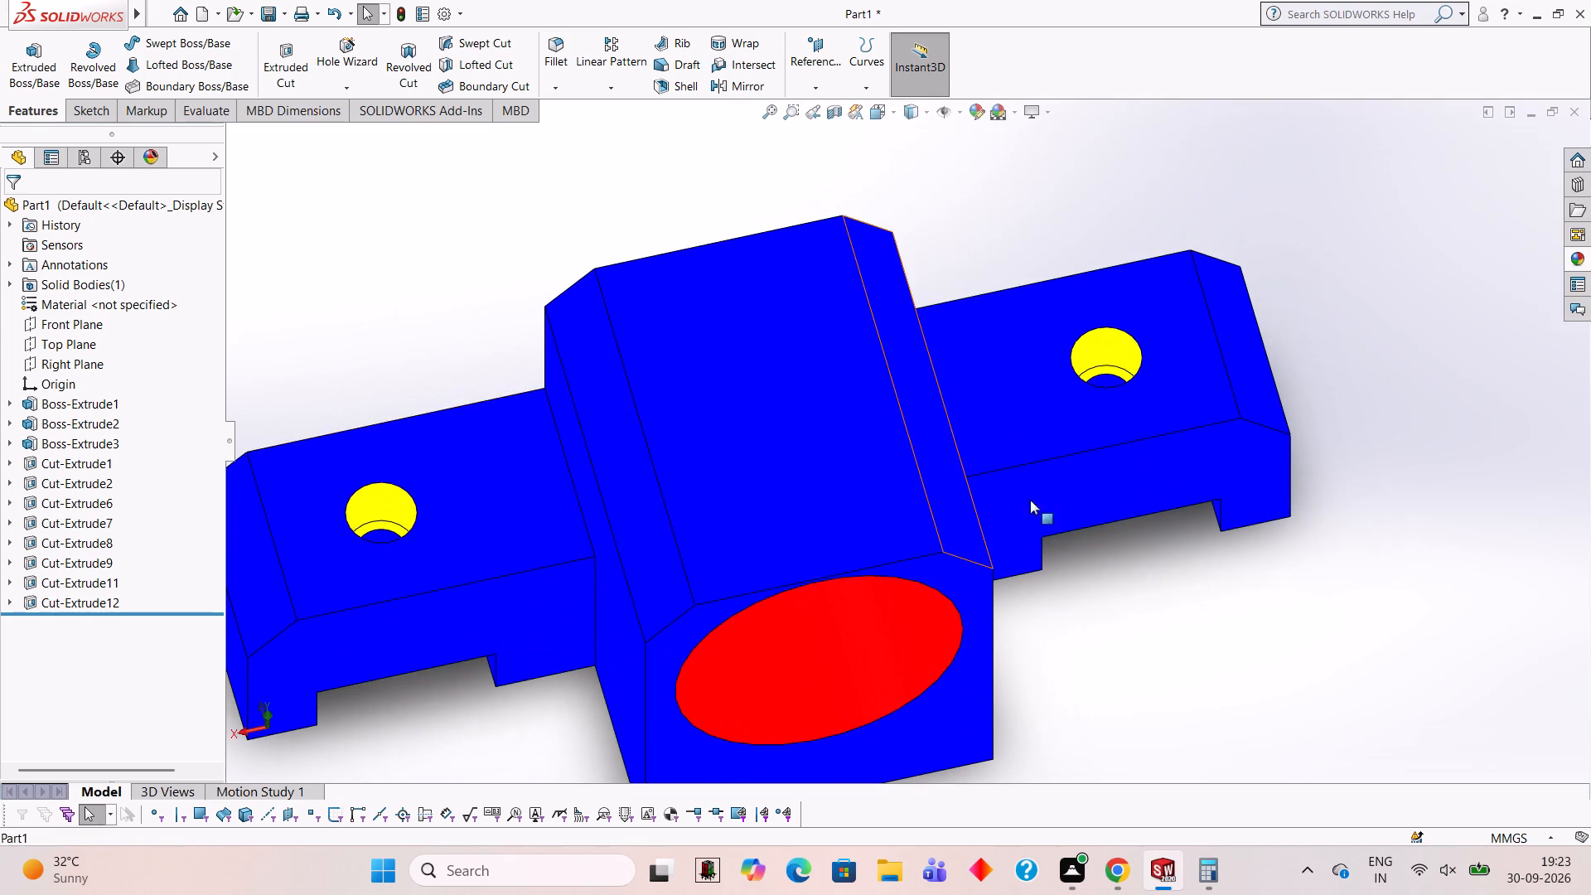
middle_click_drag(1261, 718, 1300, 618)
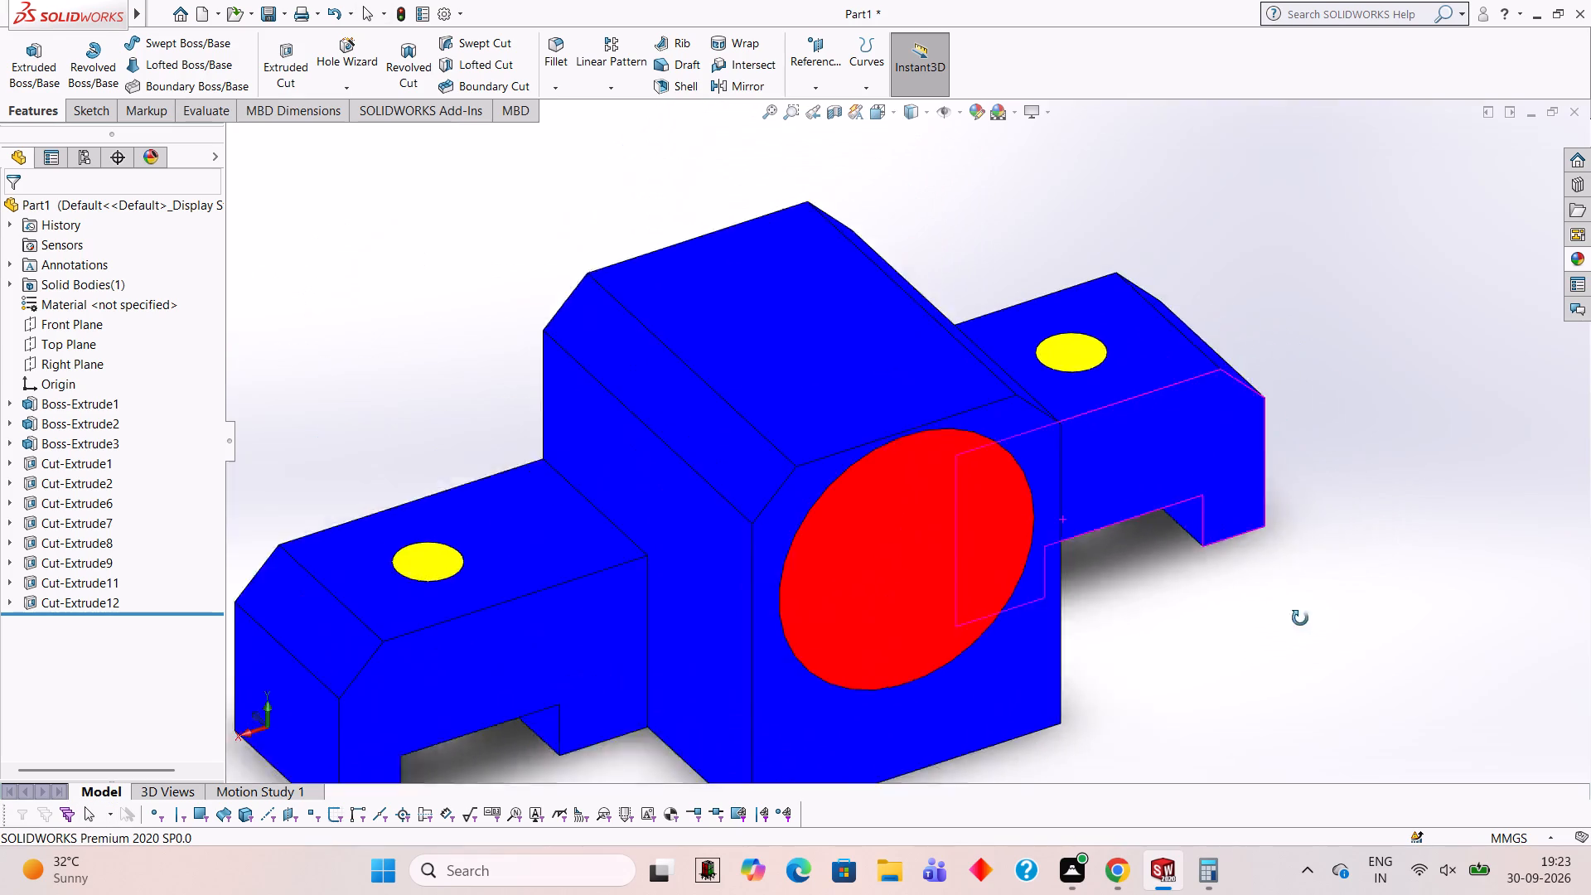
middle_click_drag(1300, 618, 1281, 606)
scroll(1263, 602, "down", 2)
scroll(1274, 580, "up", 3)
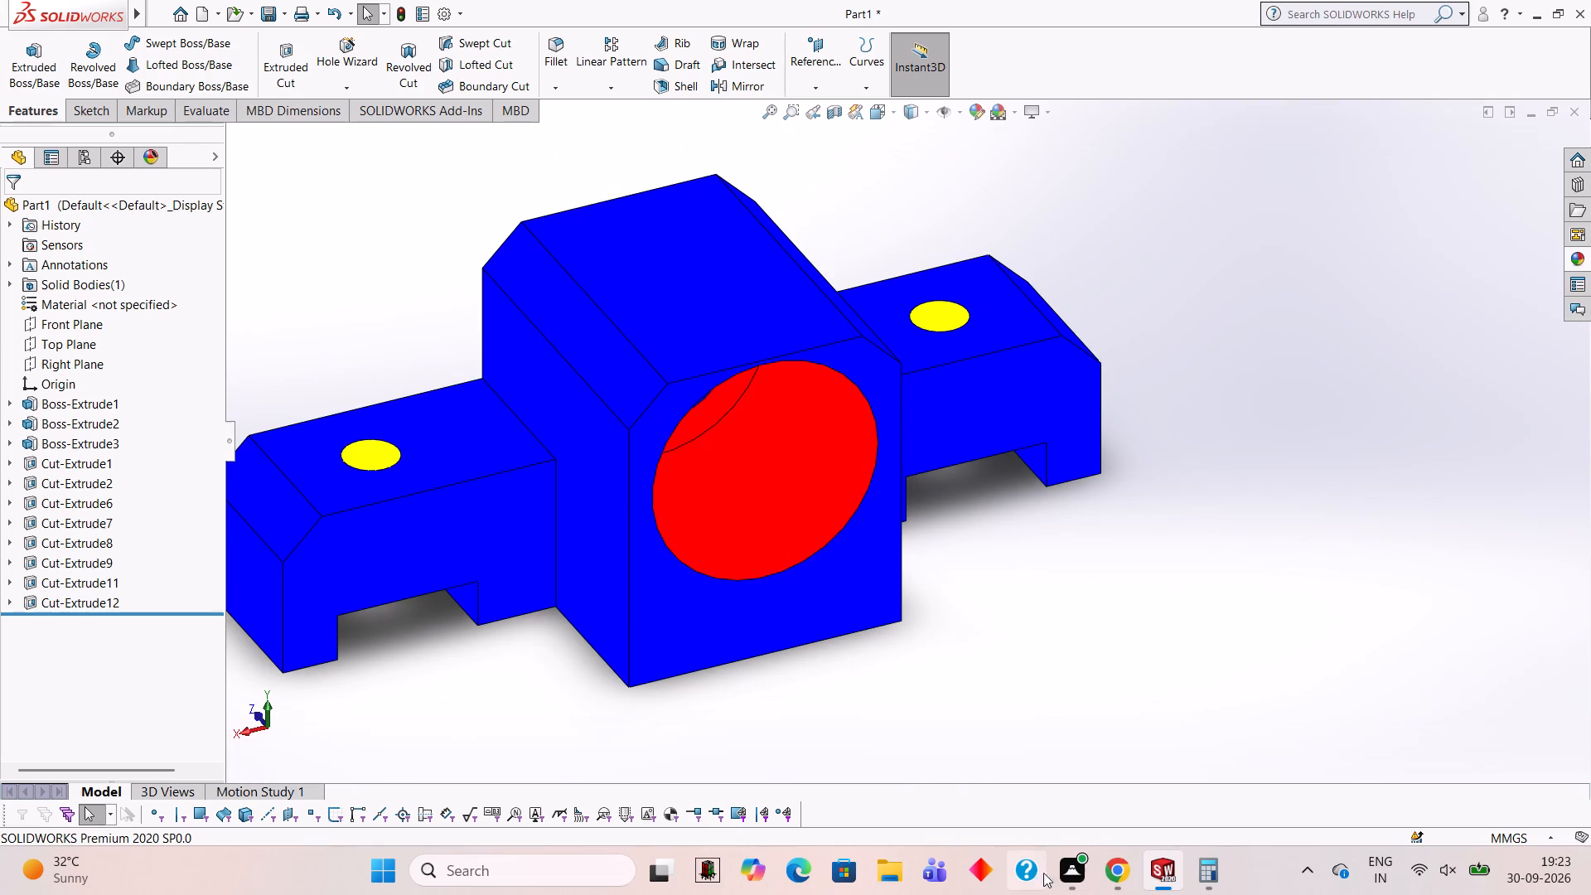
scroll(1007, 503, "up", 2)
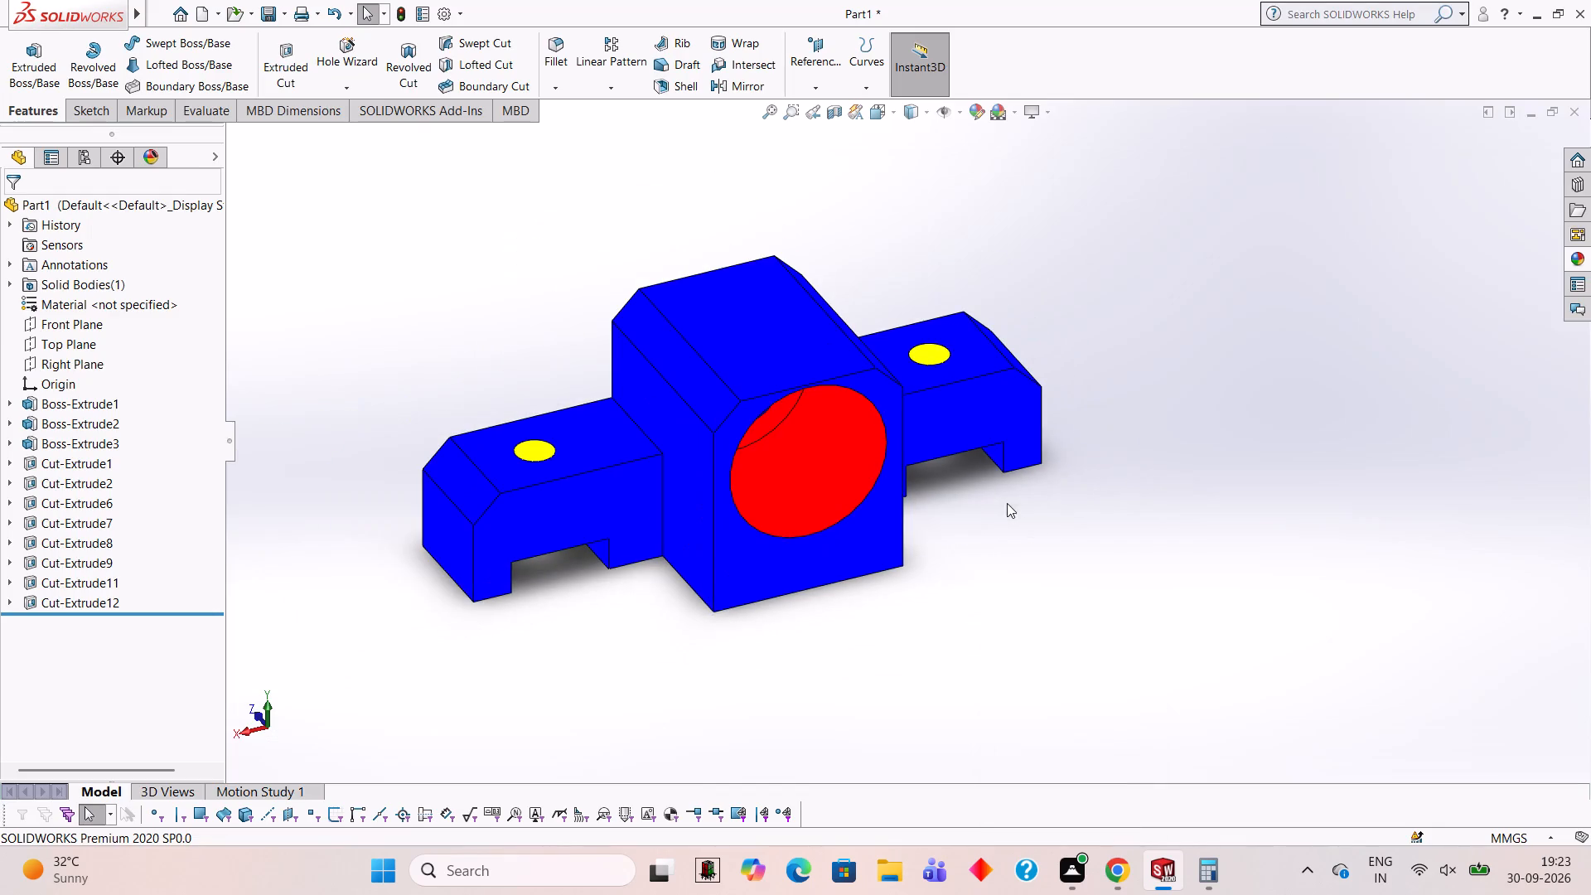
scroll(700, 378, "down", 1)
left_click(1581, 256)
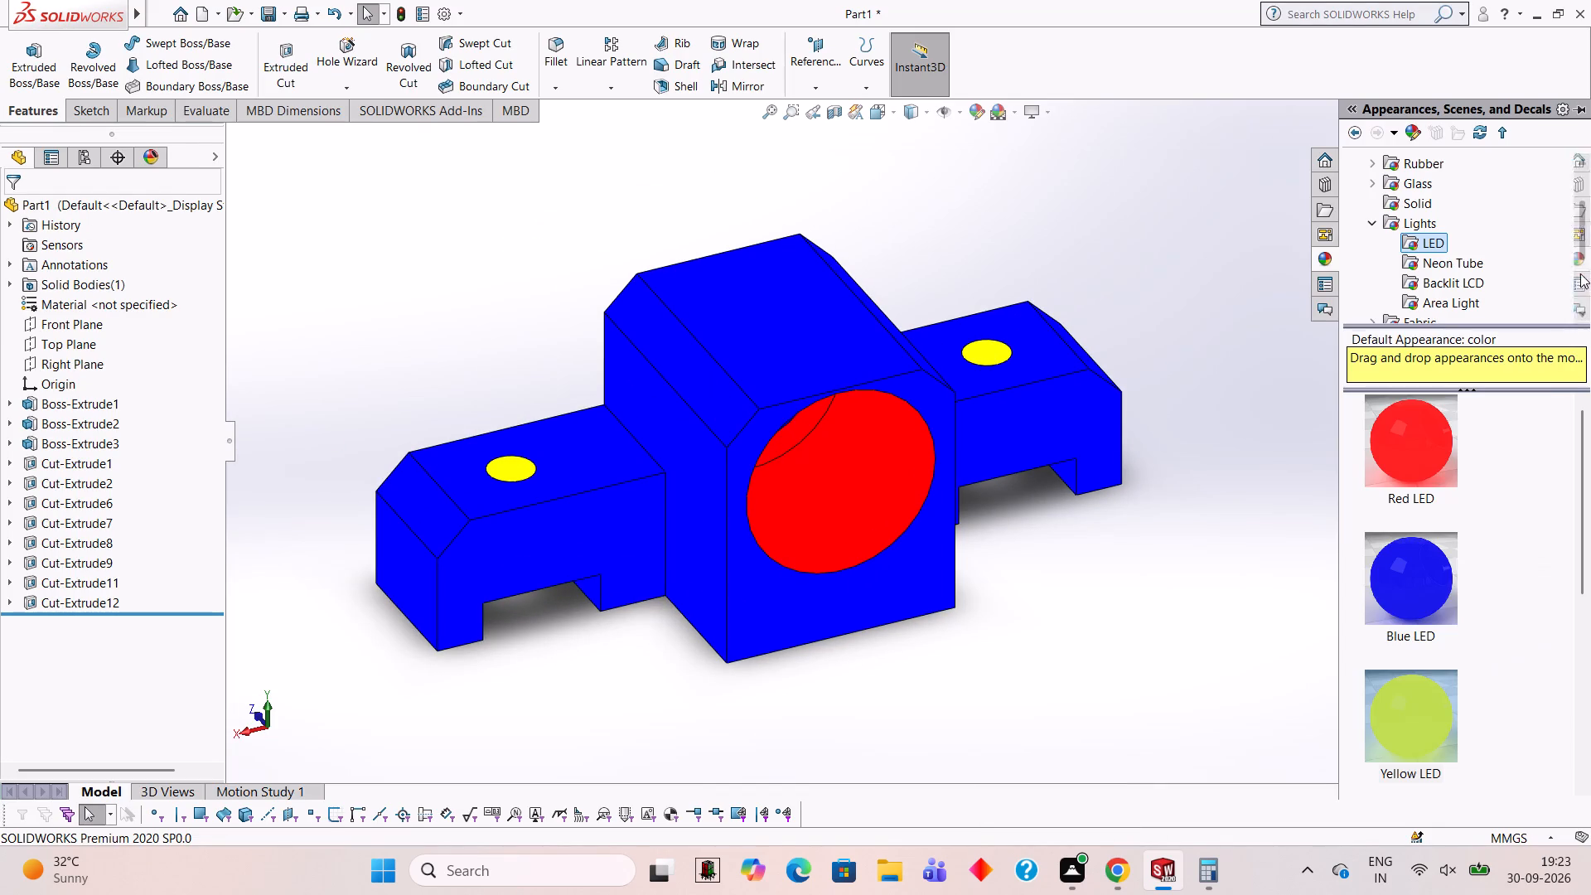
left_click_drag(1412, 685, 816, 288)
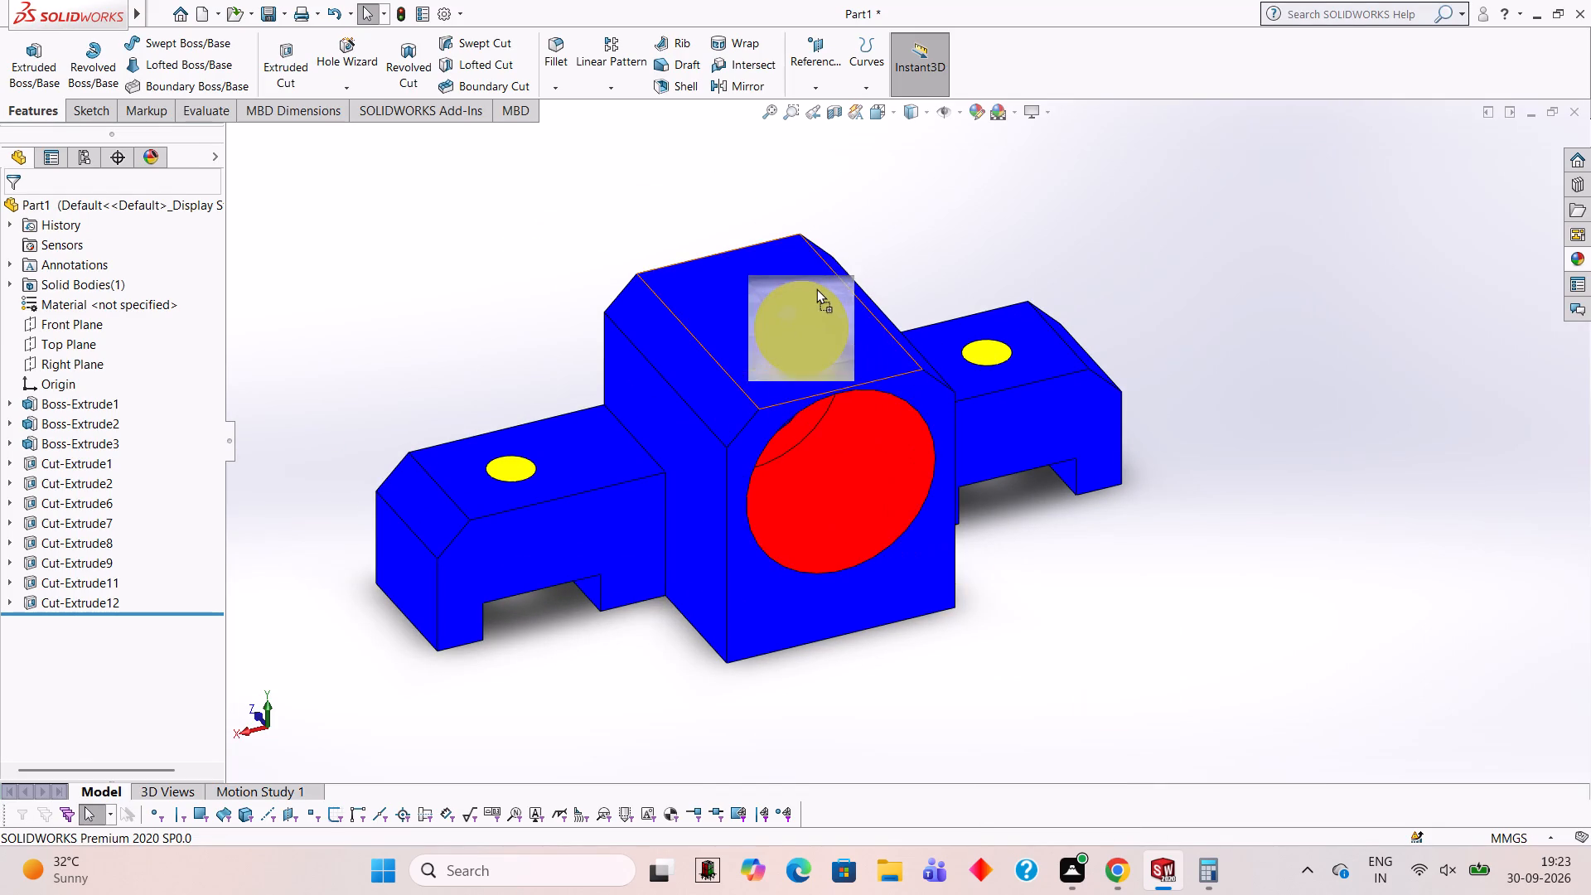
left_click_drag(816, 288, 815, 288)
left_click(815, 288)
middle_click(1107, 536)
scroll(1109, 536, "up", 1)
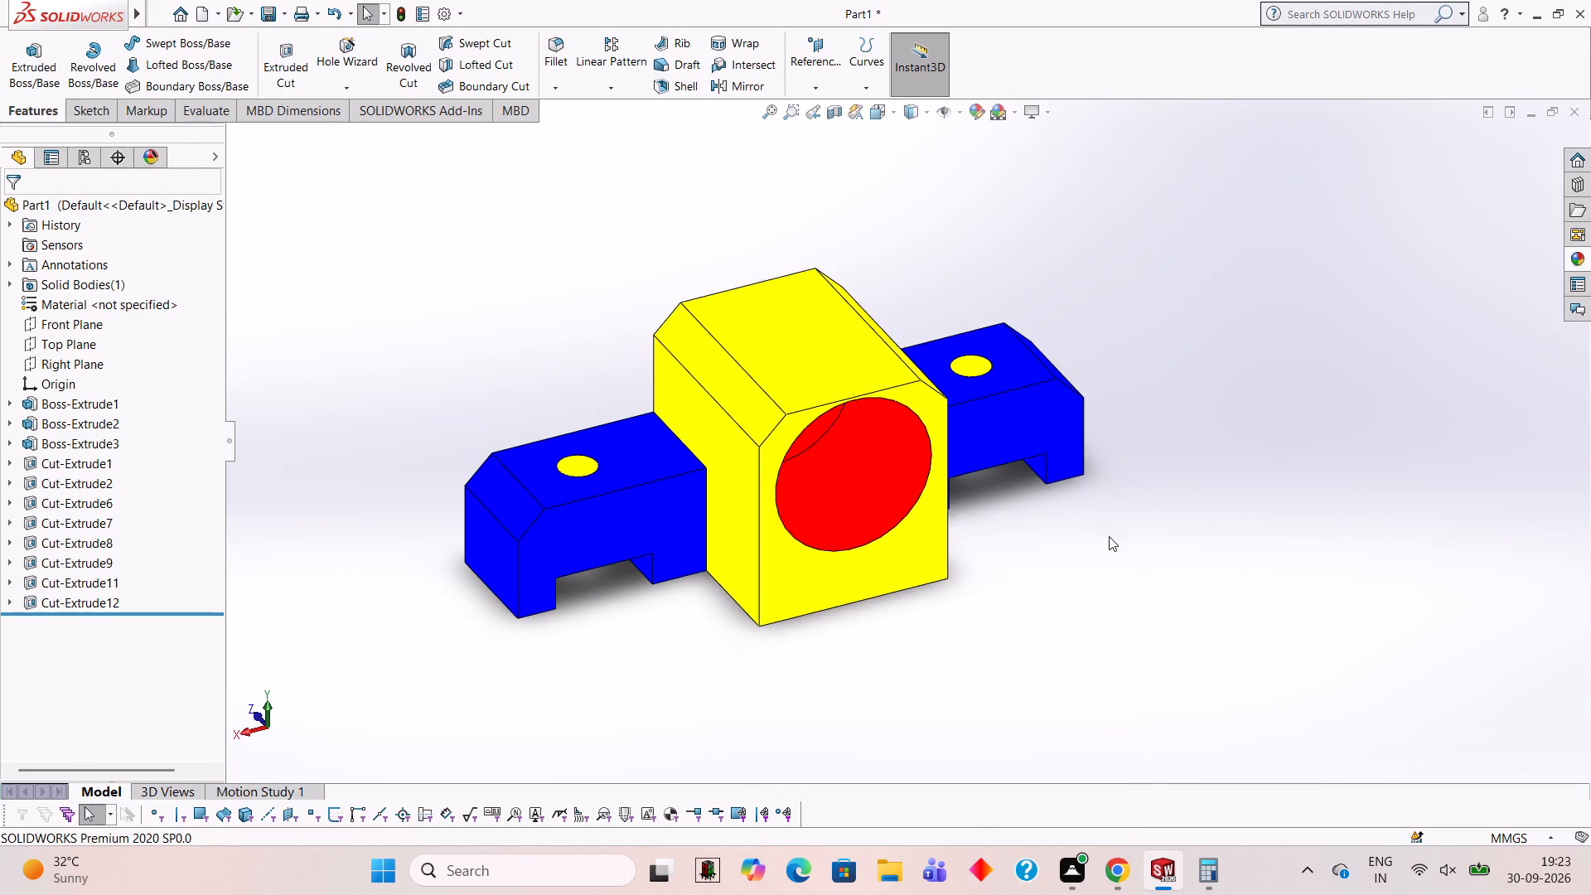
Apply the Green LED appearance to only the ring-shaped shoulder face between the 29 mm and 21 mm bores.
middle_click_drag(1109, 536, 1100, 520)
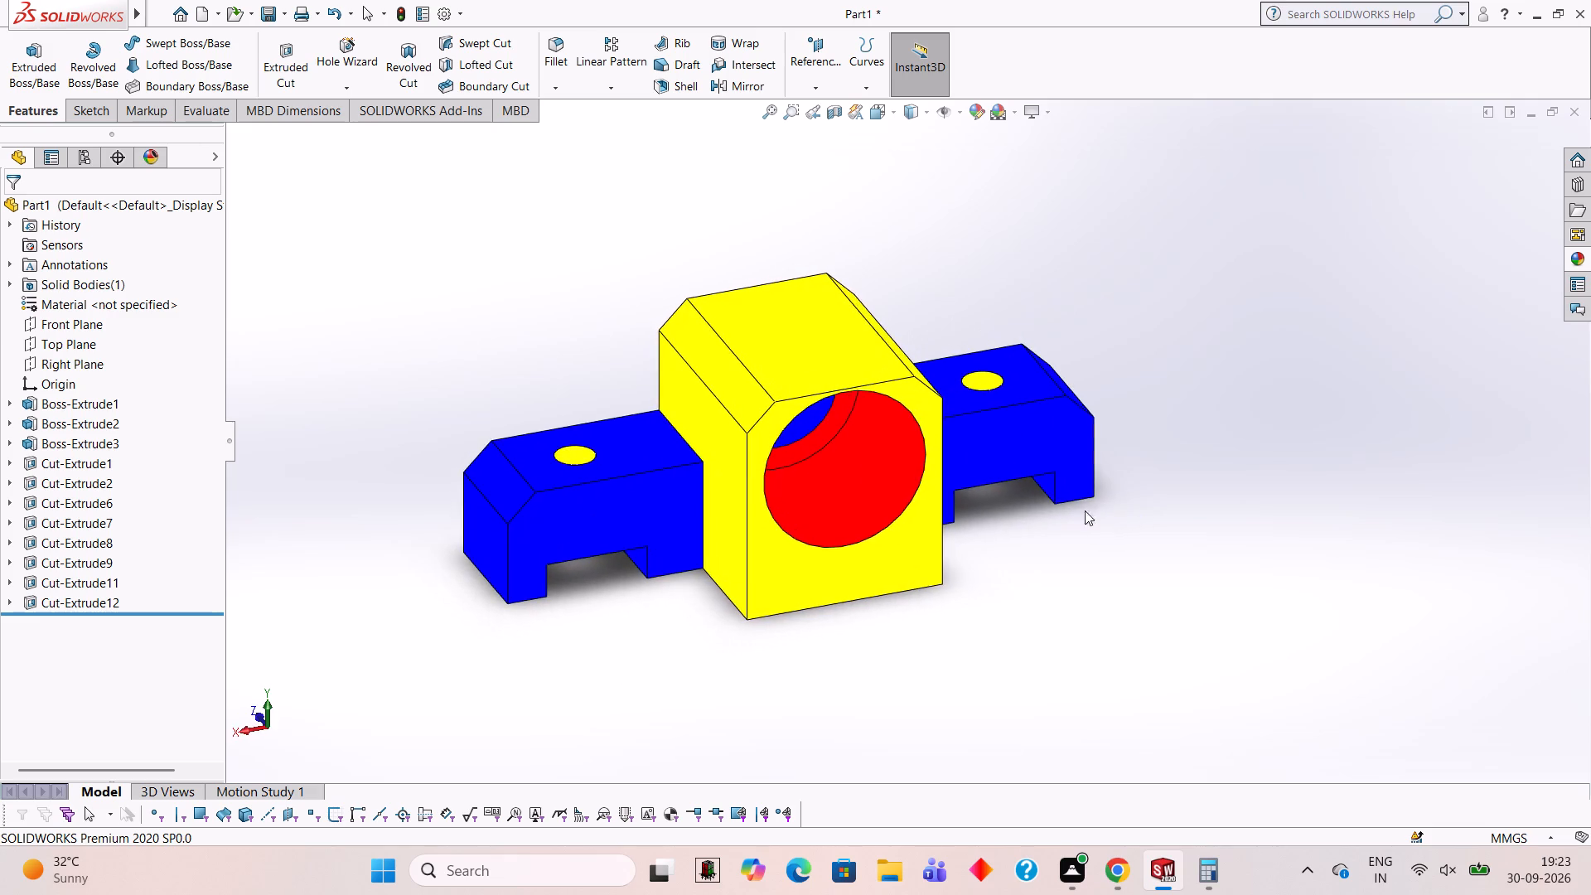
scroll(835, 429, "down", 4)
middle_click_drag(853, 447, 852, 380)
scroll(854, 380, "down", 2)
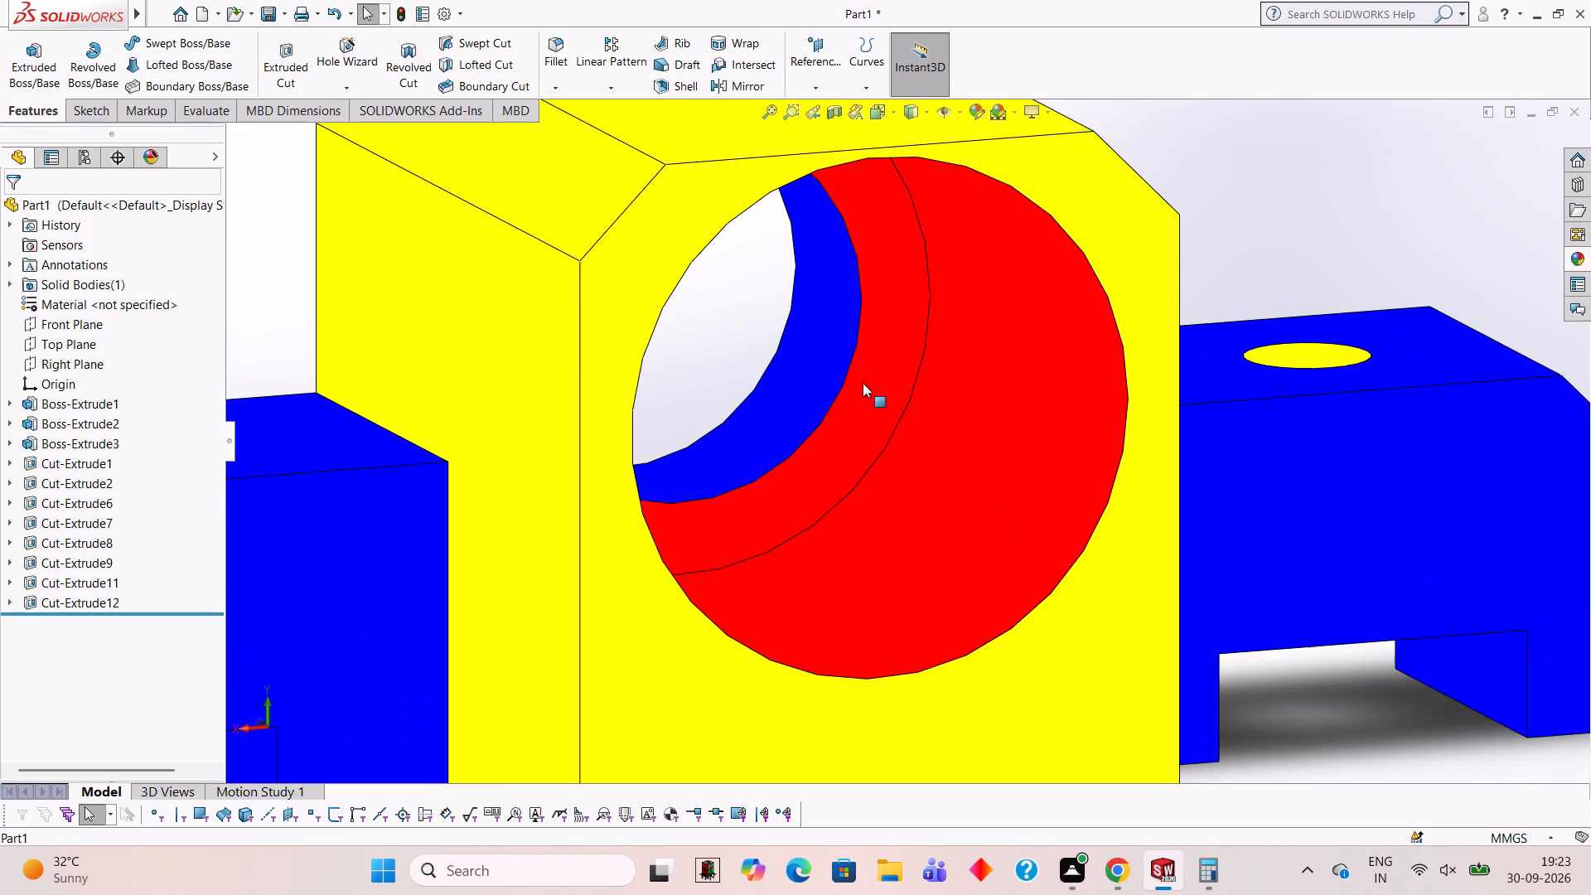
left_click(1584, 258)
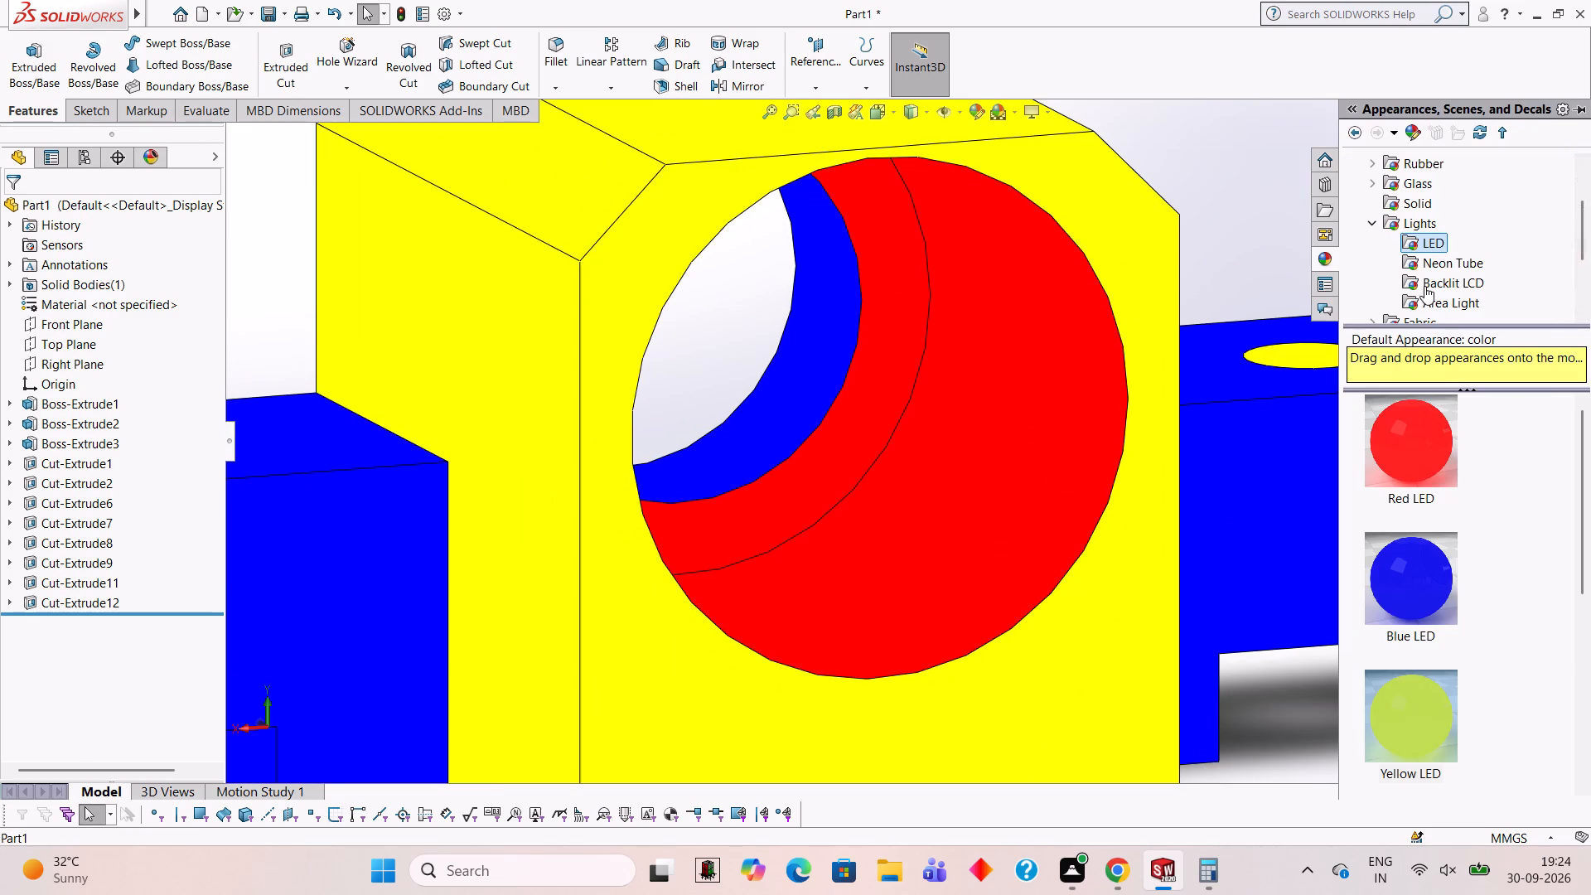
scroll(1422, 522, "down", 2)
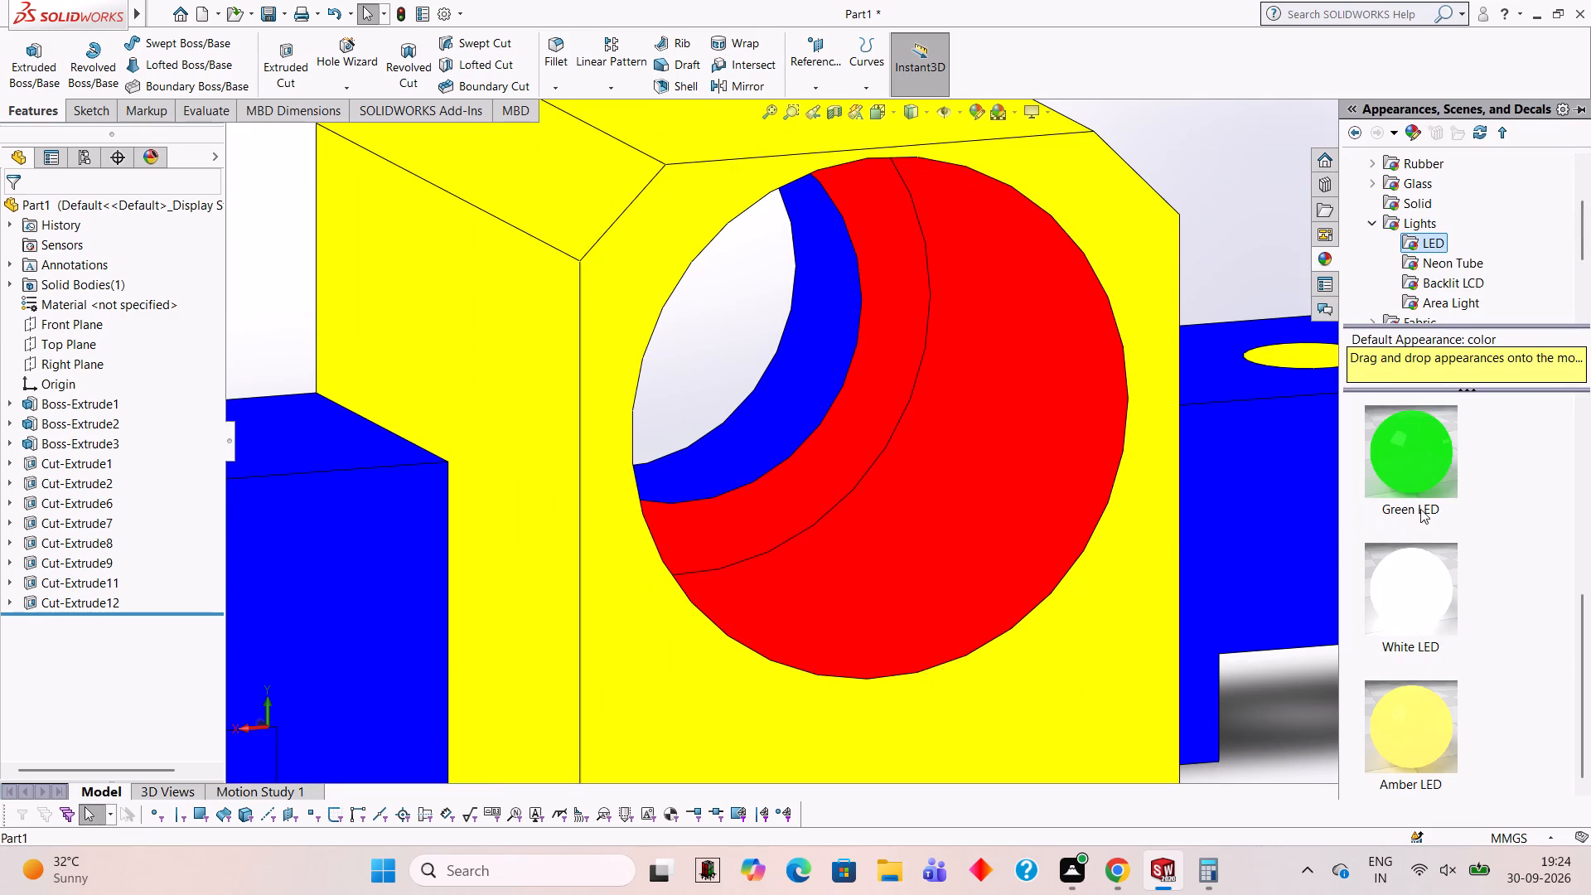
left_click_drag(1419, 462, 893, 319)
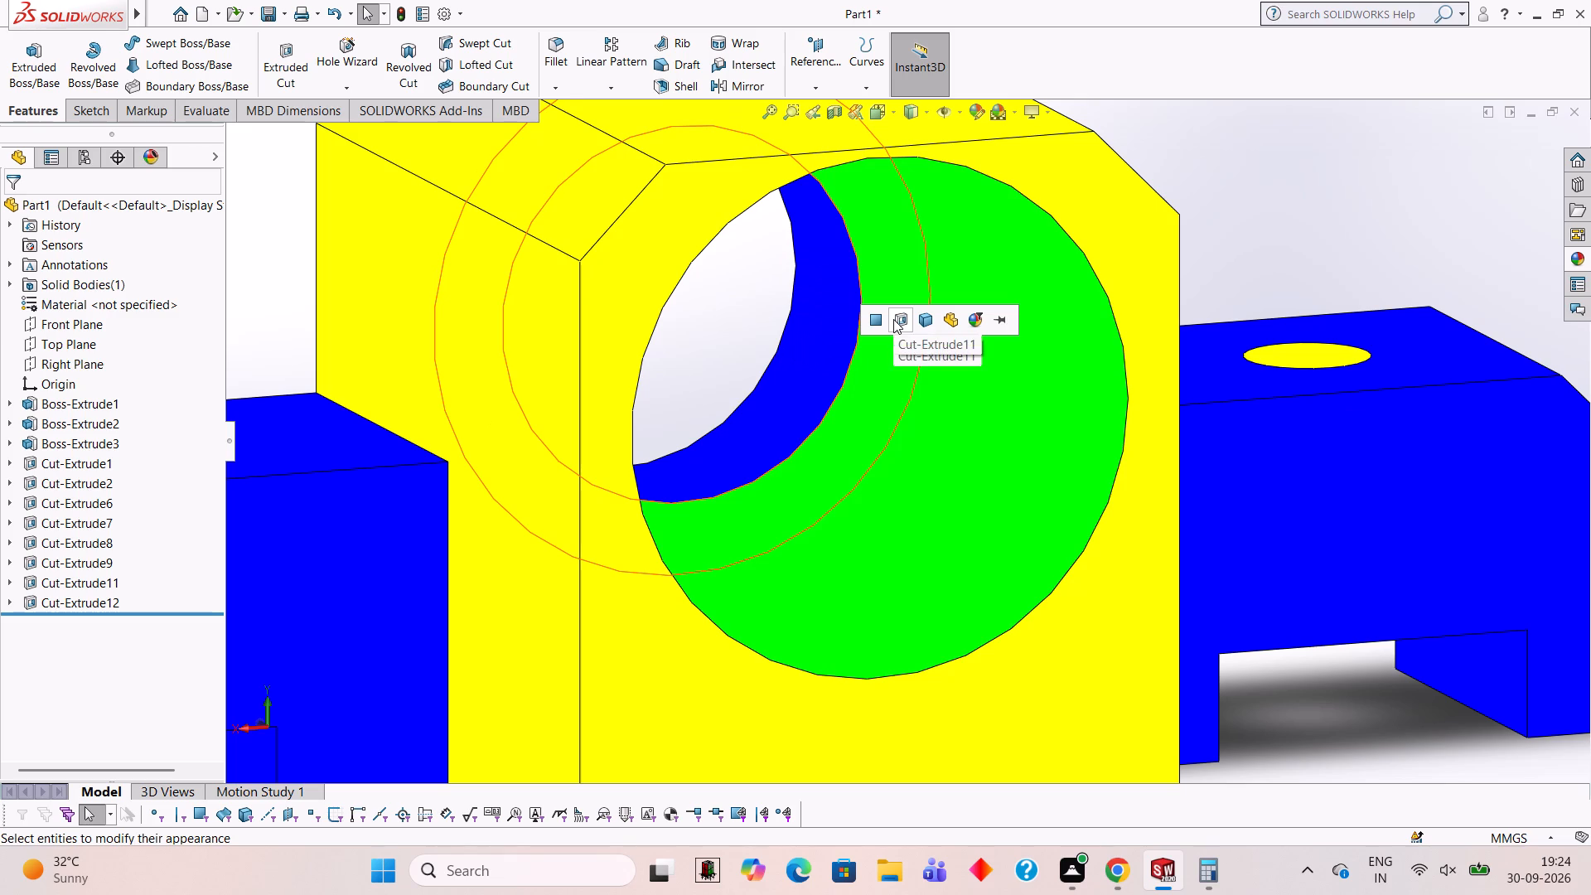
left_click(885, 317)
Examine the coloured pillow block, its stepped bore and side lugs from several angles.
scroll(883, 317, "up", 4)
middle_click_drag(907, 381, 909, 472)
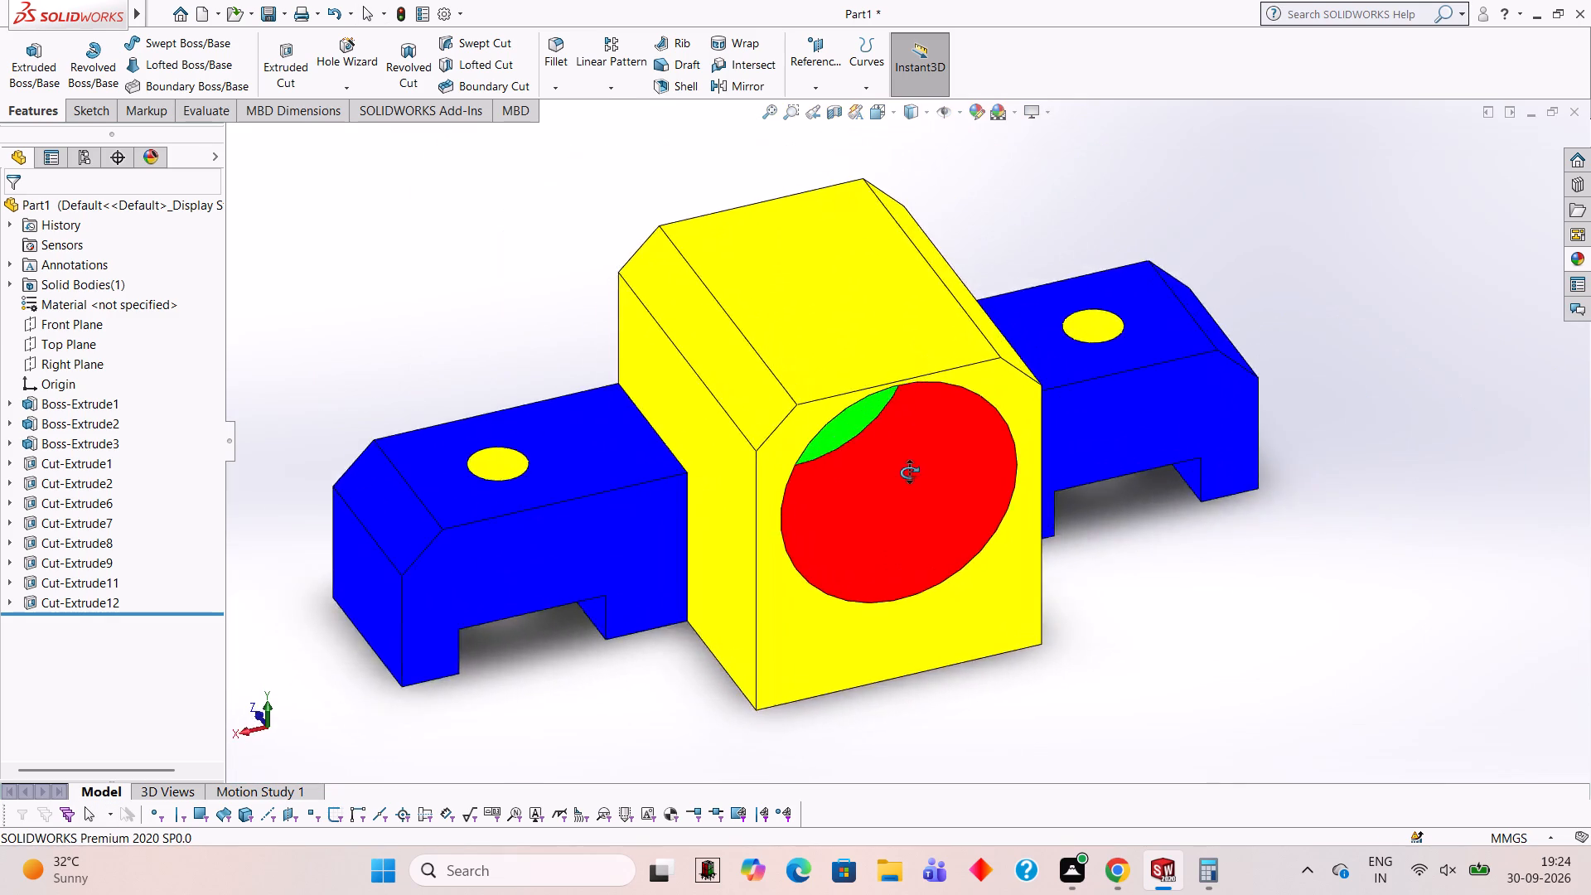
middle_click_drag(909, 472, 921, 433)
scroll(930, 437, "up", 1)
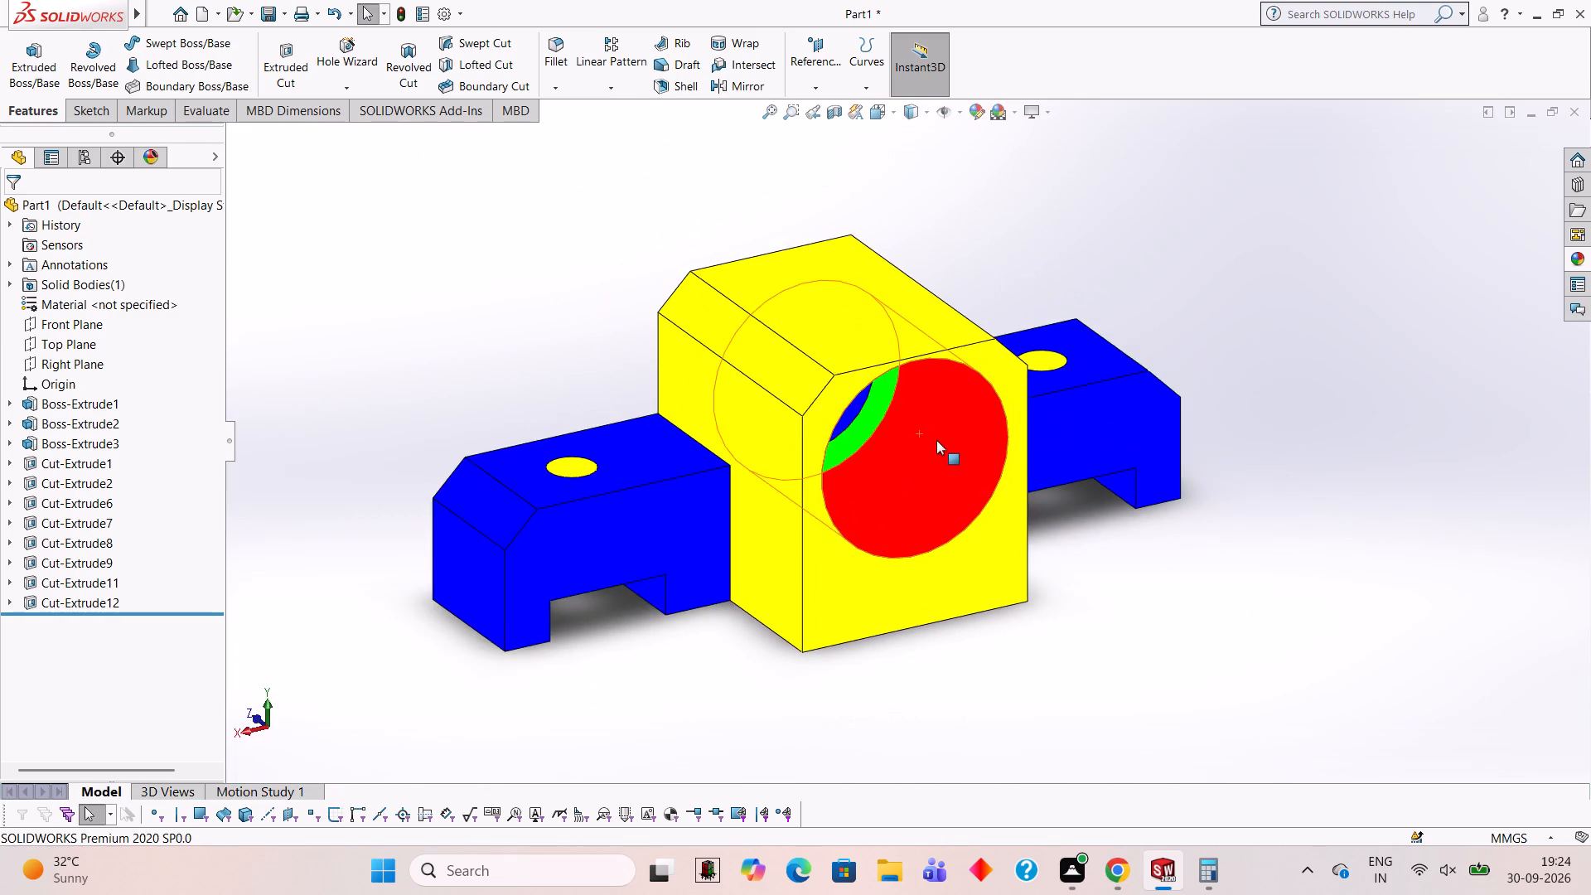
middle_click_drag(943, 455, 933, 497)
middle_click_drag(932, 486, 927, 456)
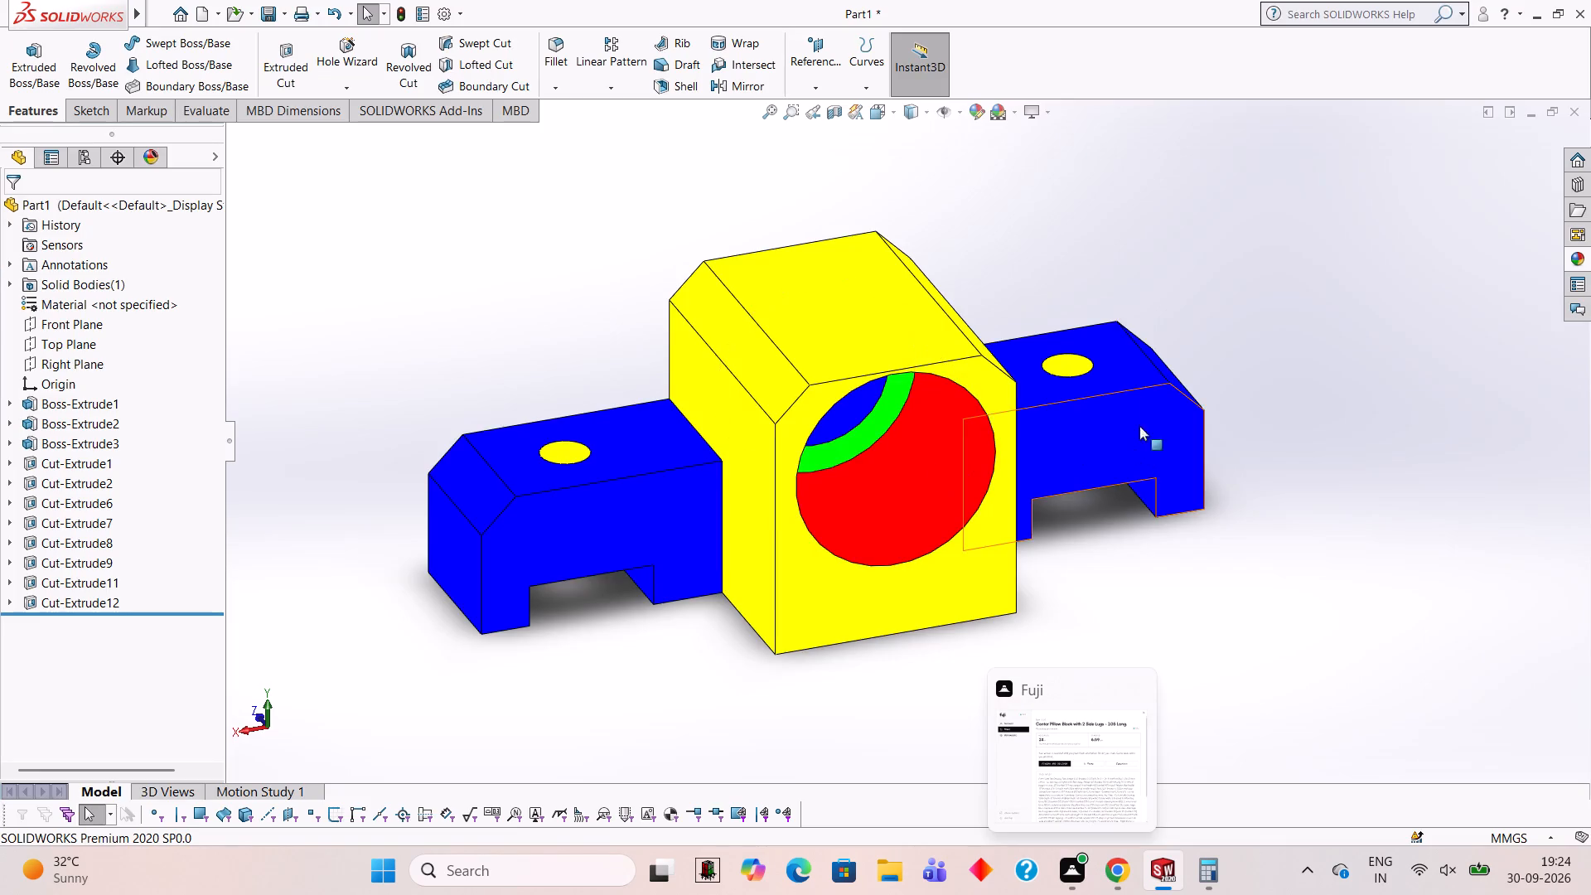
scroll(1148, 391, "up", 1)
scroll(622, 442, "down", 1)
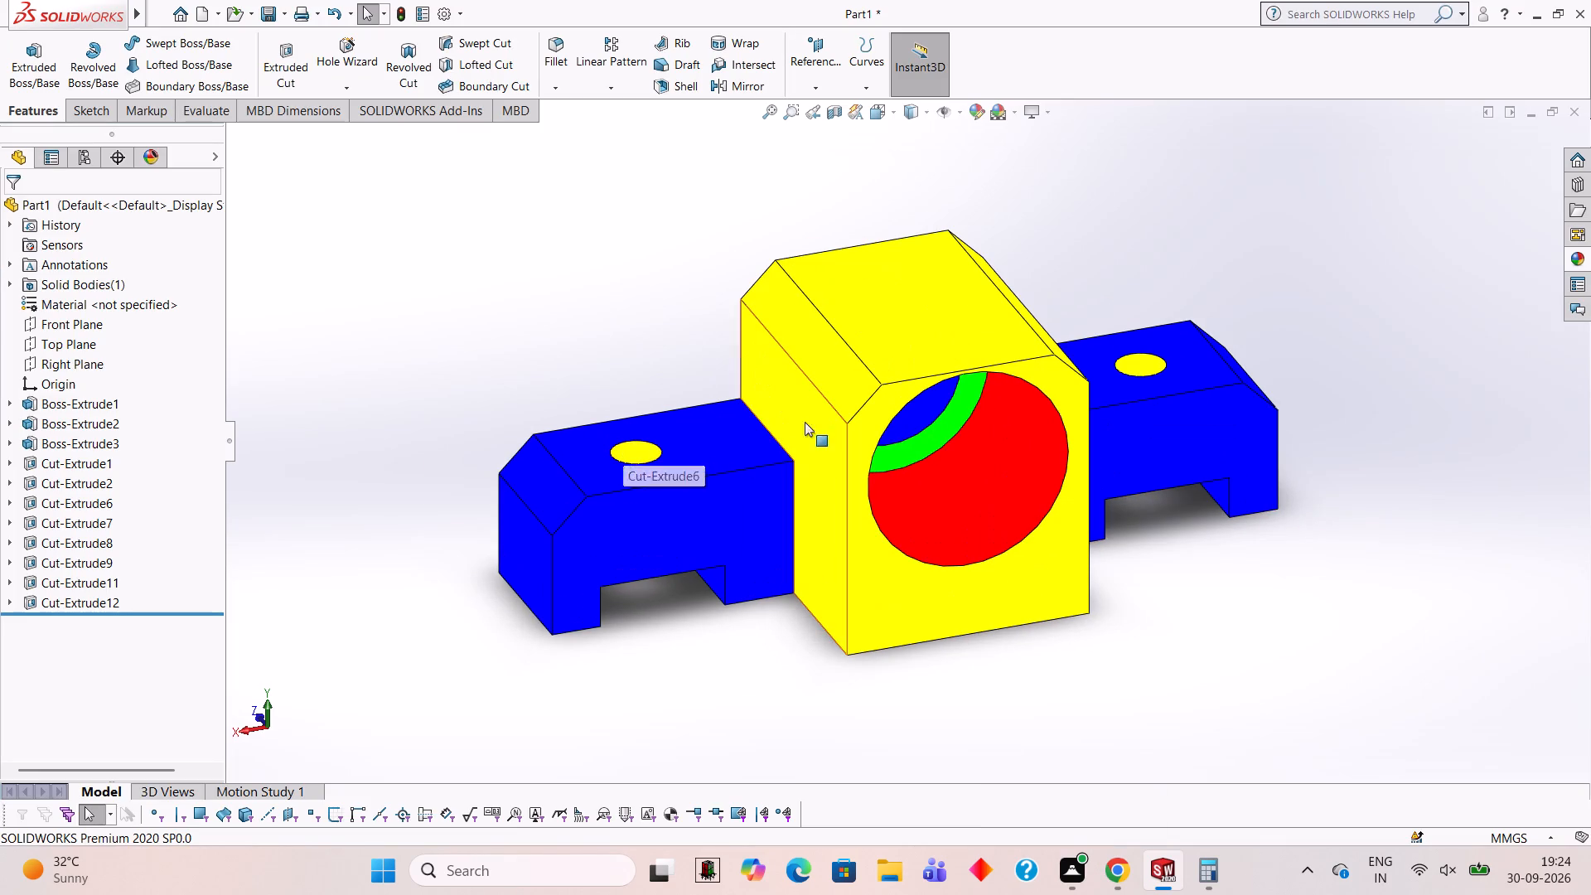
scroll(751, 266, "down", 1)
scroll(751, 266, "up", 1)
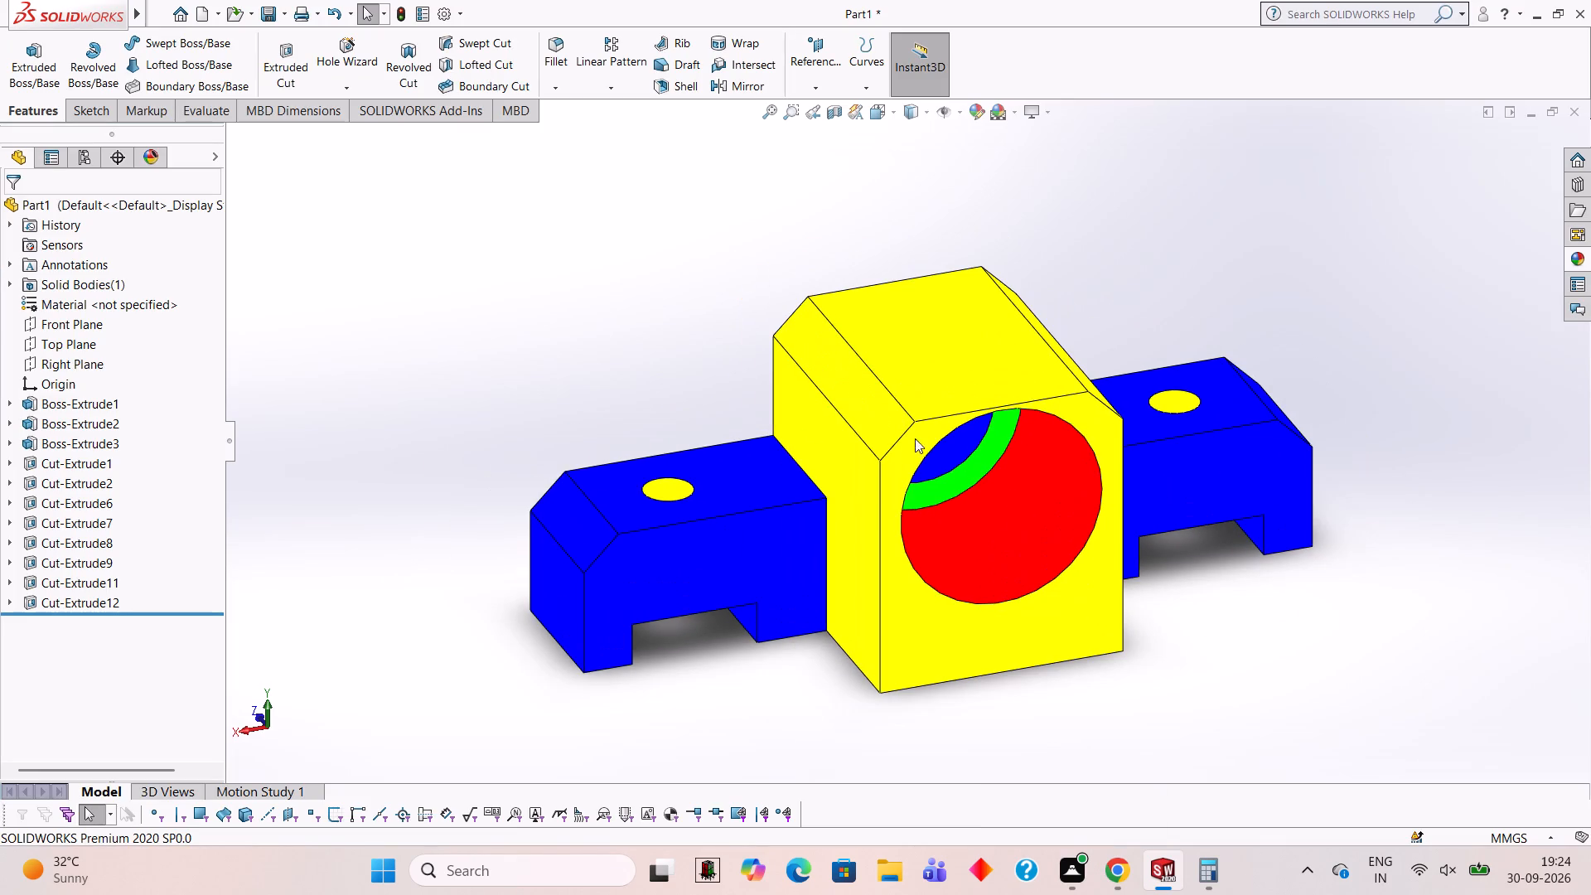
scroll(1052, 532, "down", 1)
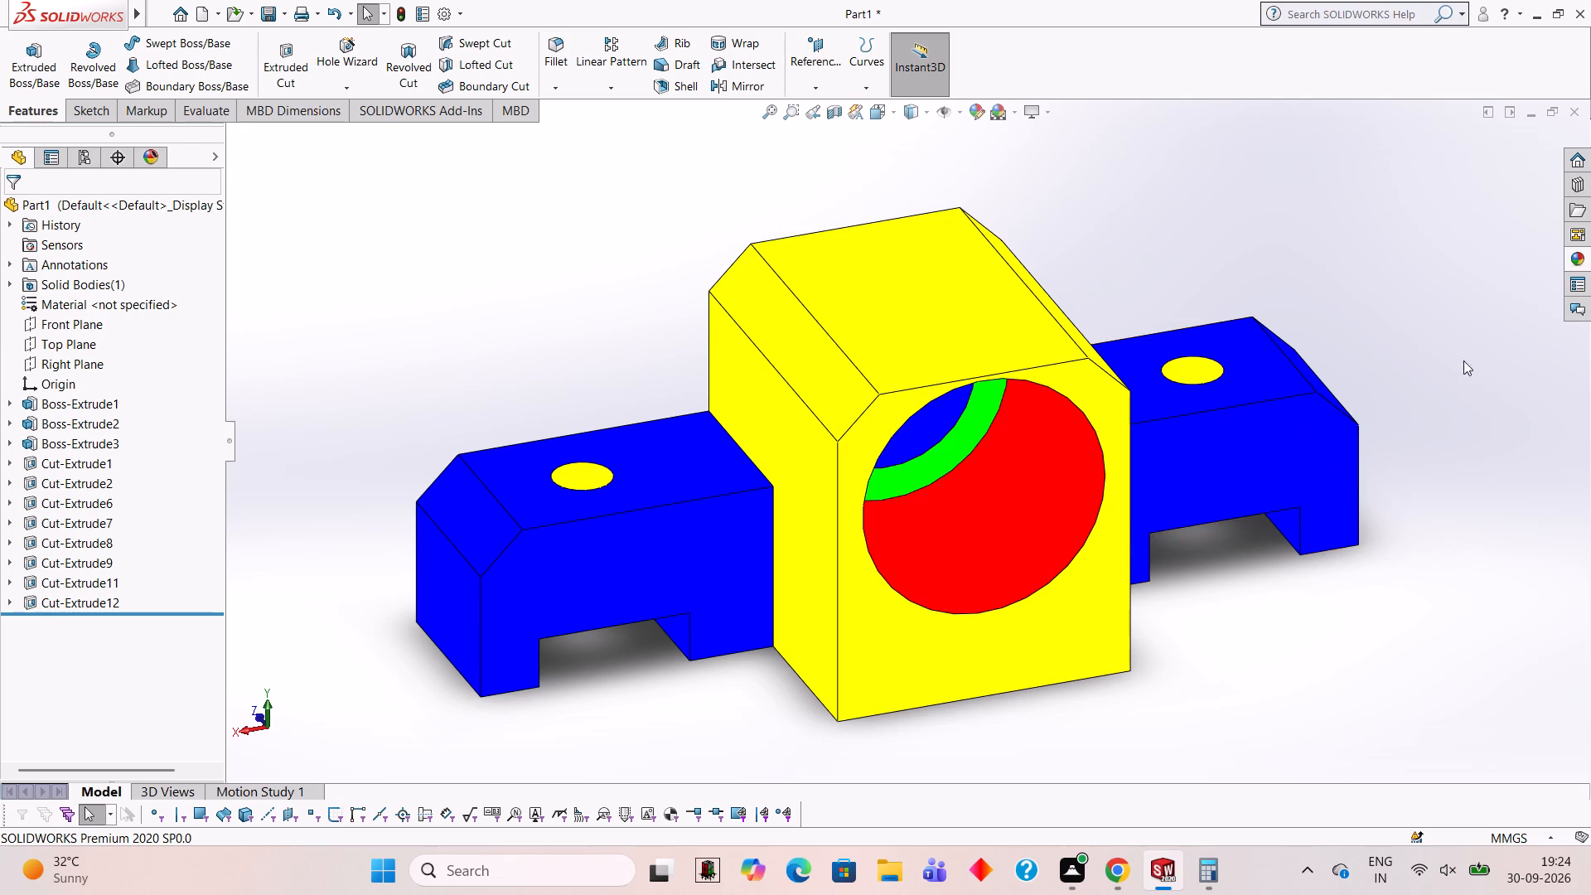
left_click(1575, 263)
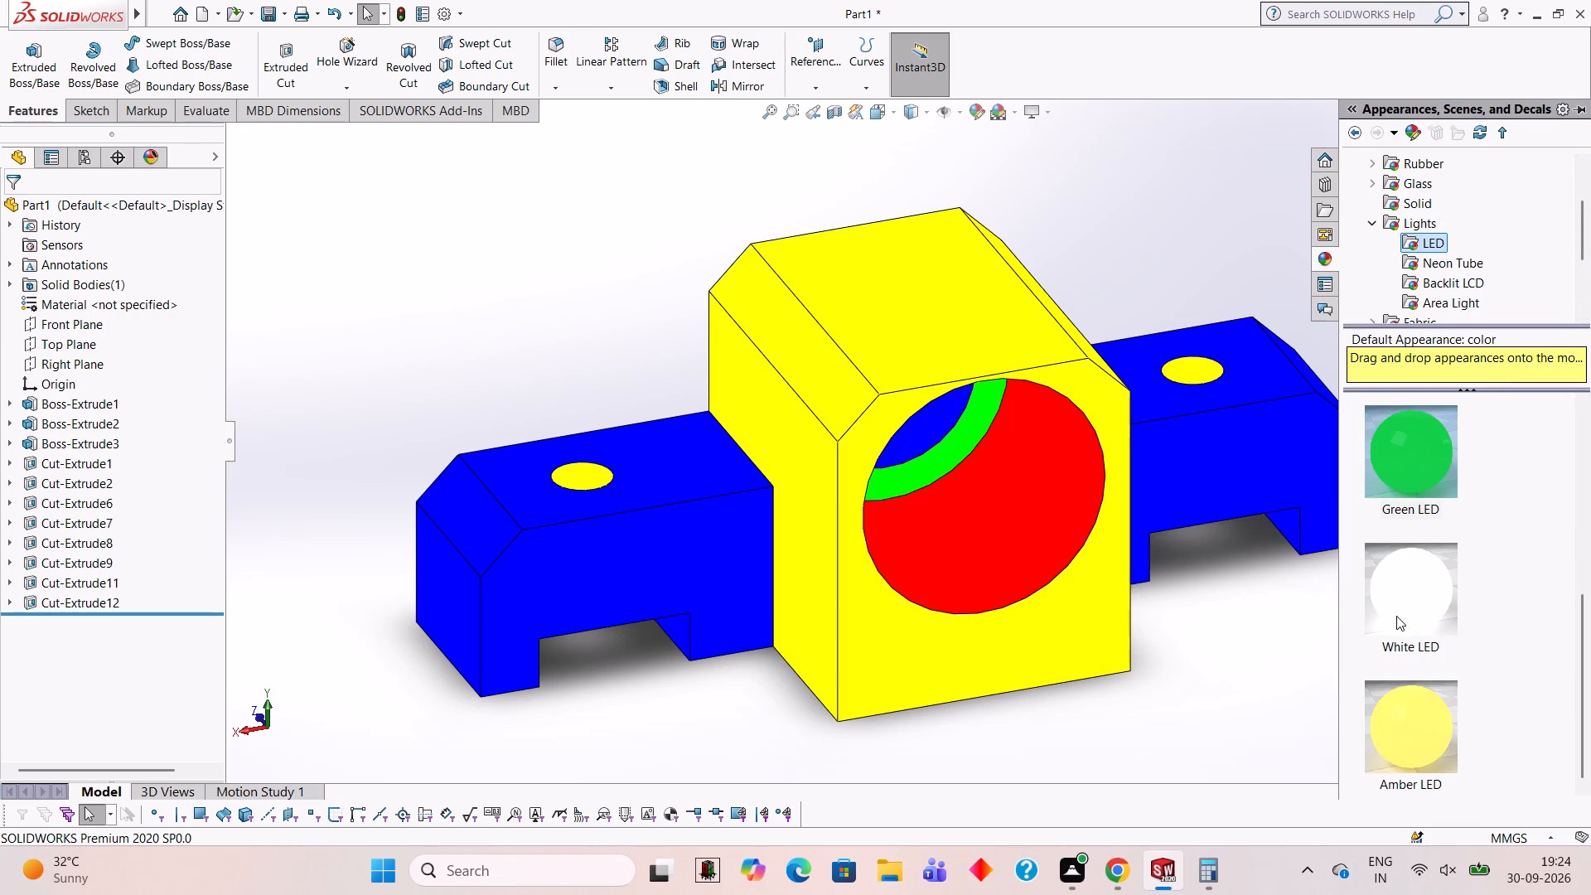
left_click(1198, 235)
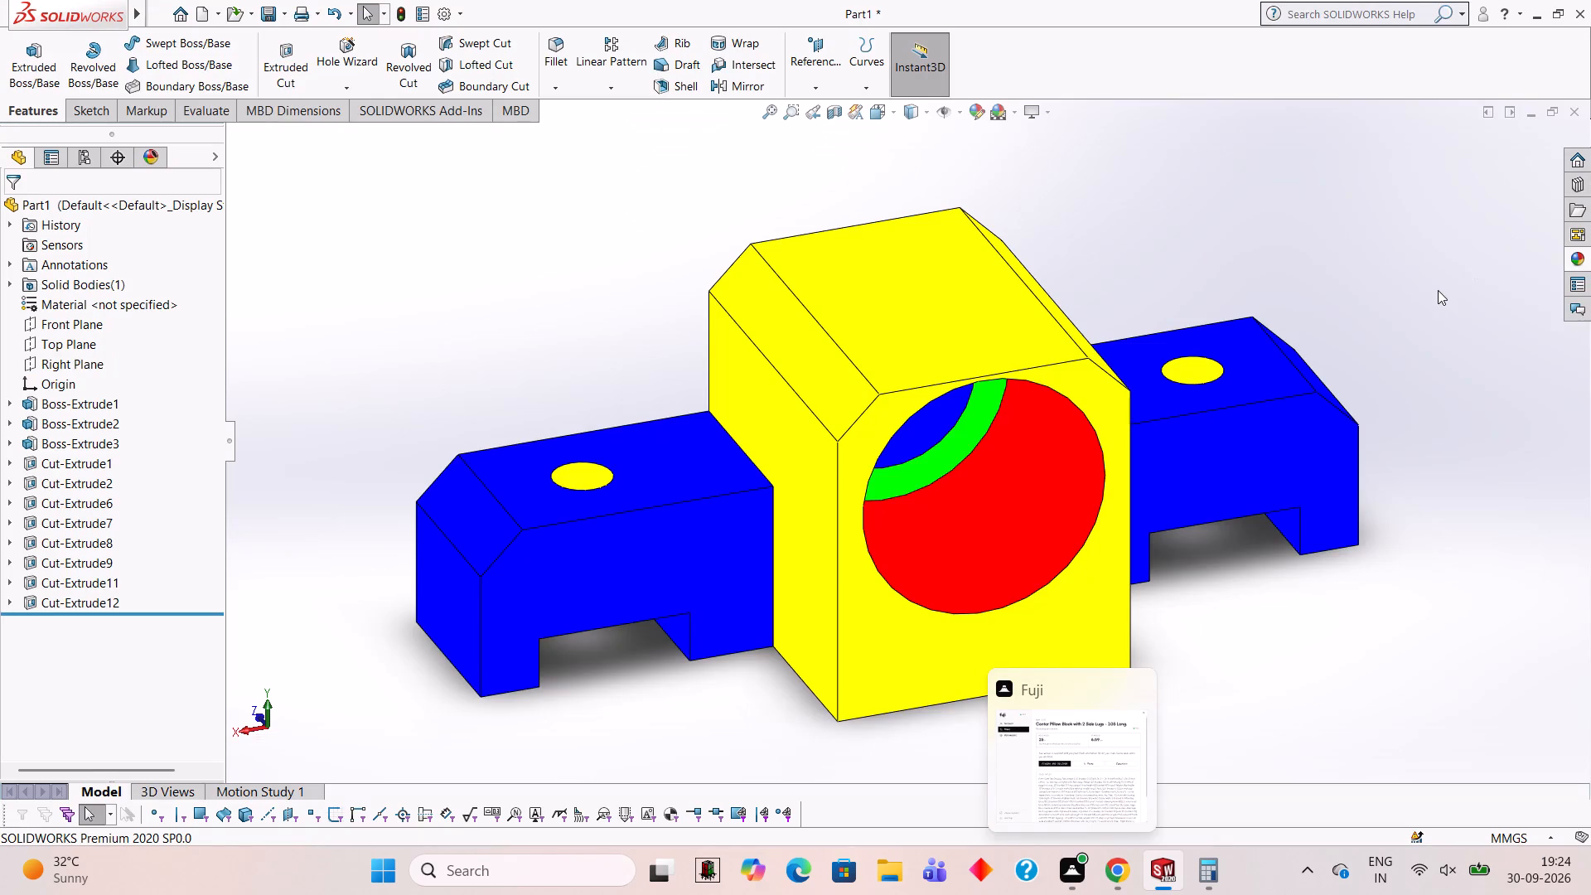
Save the part in the Documents folder as a SOLIDWORKS Part named YYYYYY.
key("ctrl+s")
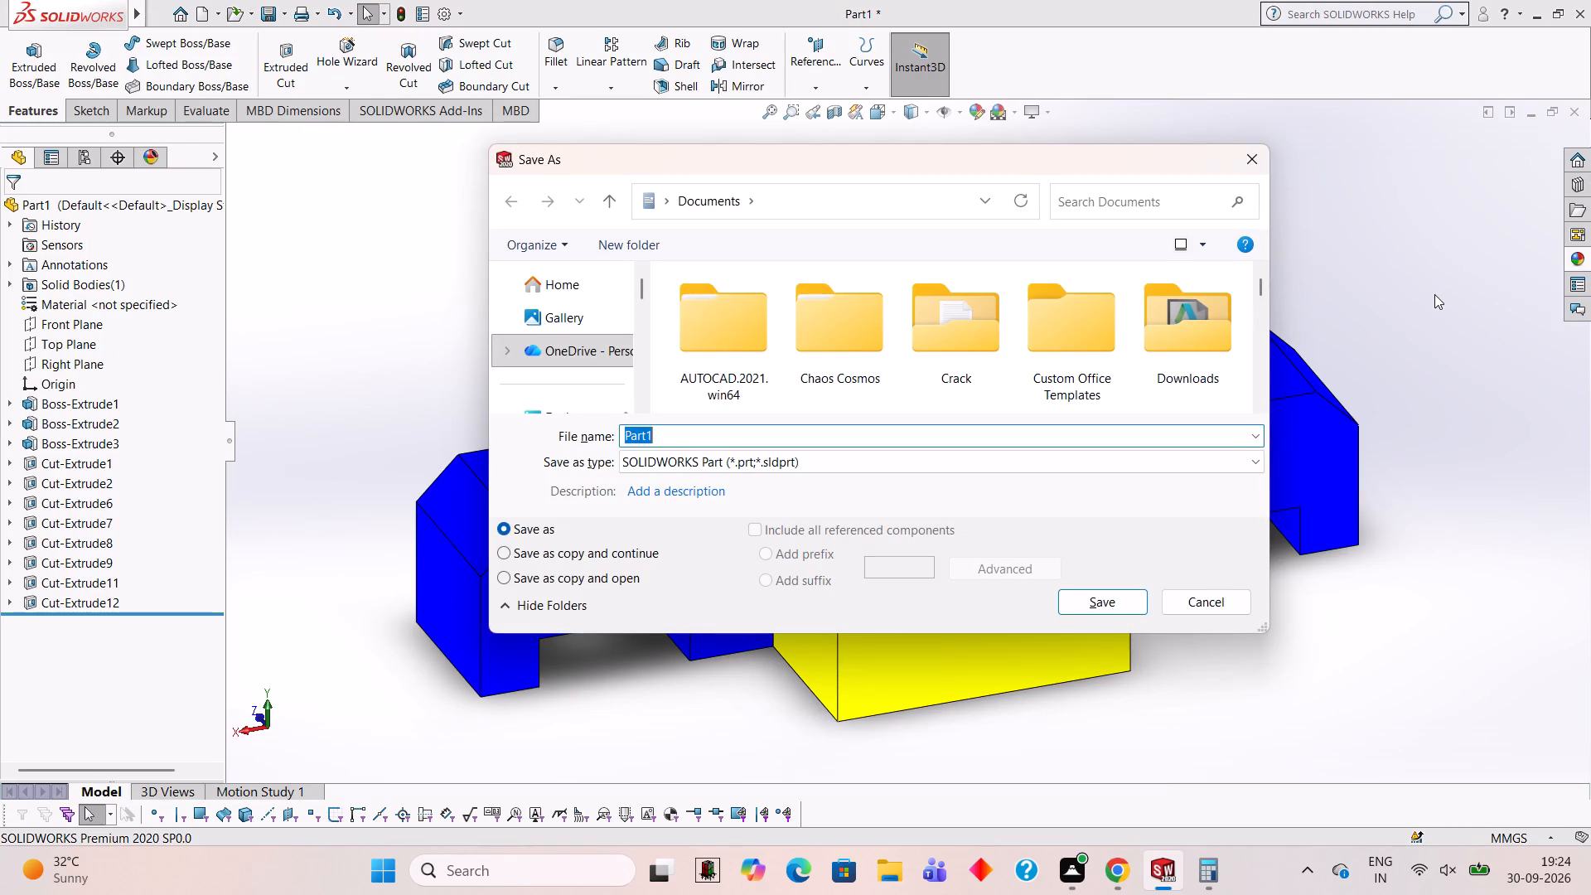
type("YYYYYY")
key("Return")
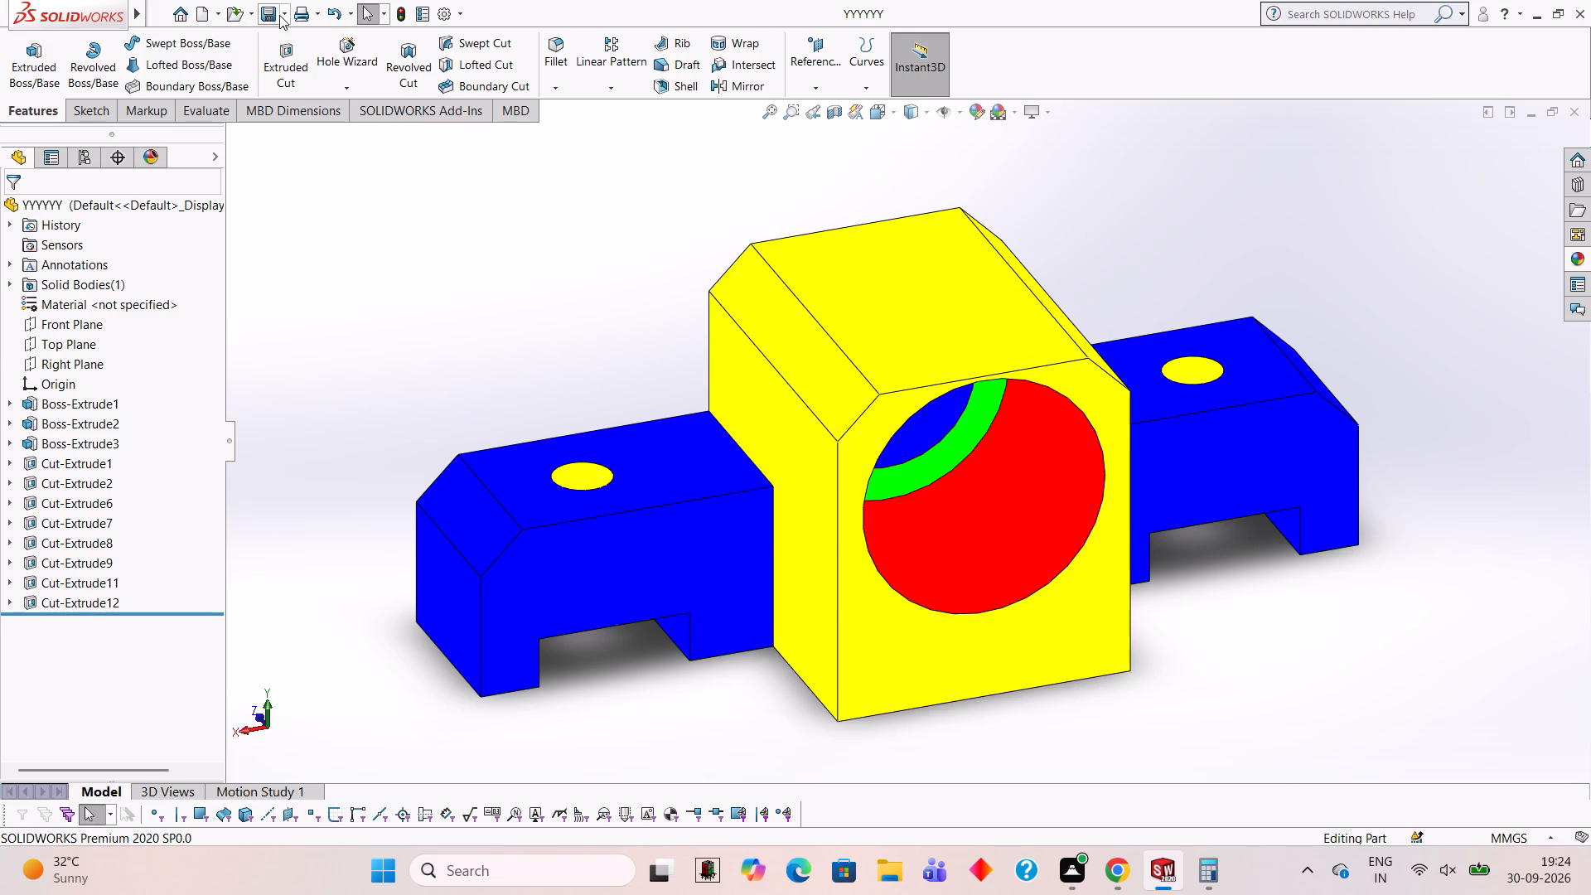
Save the model as an Adobe PDF named YYYYYY in the Documents folder.
left_click(279, 15)
left_click(290, 55)
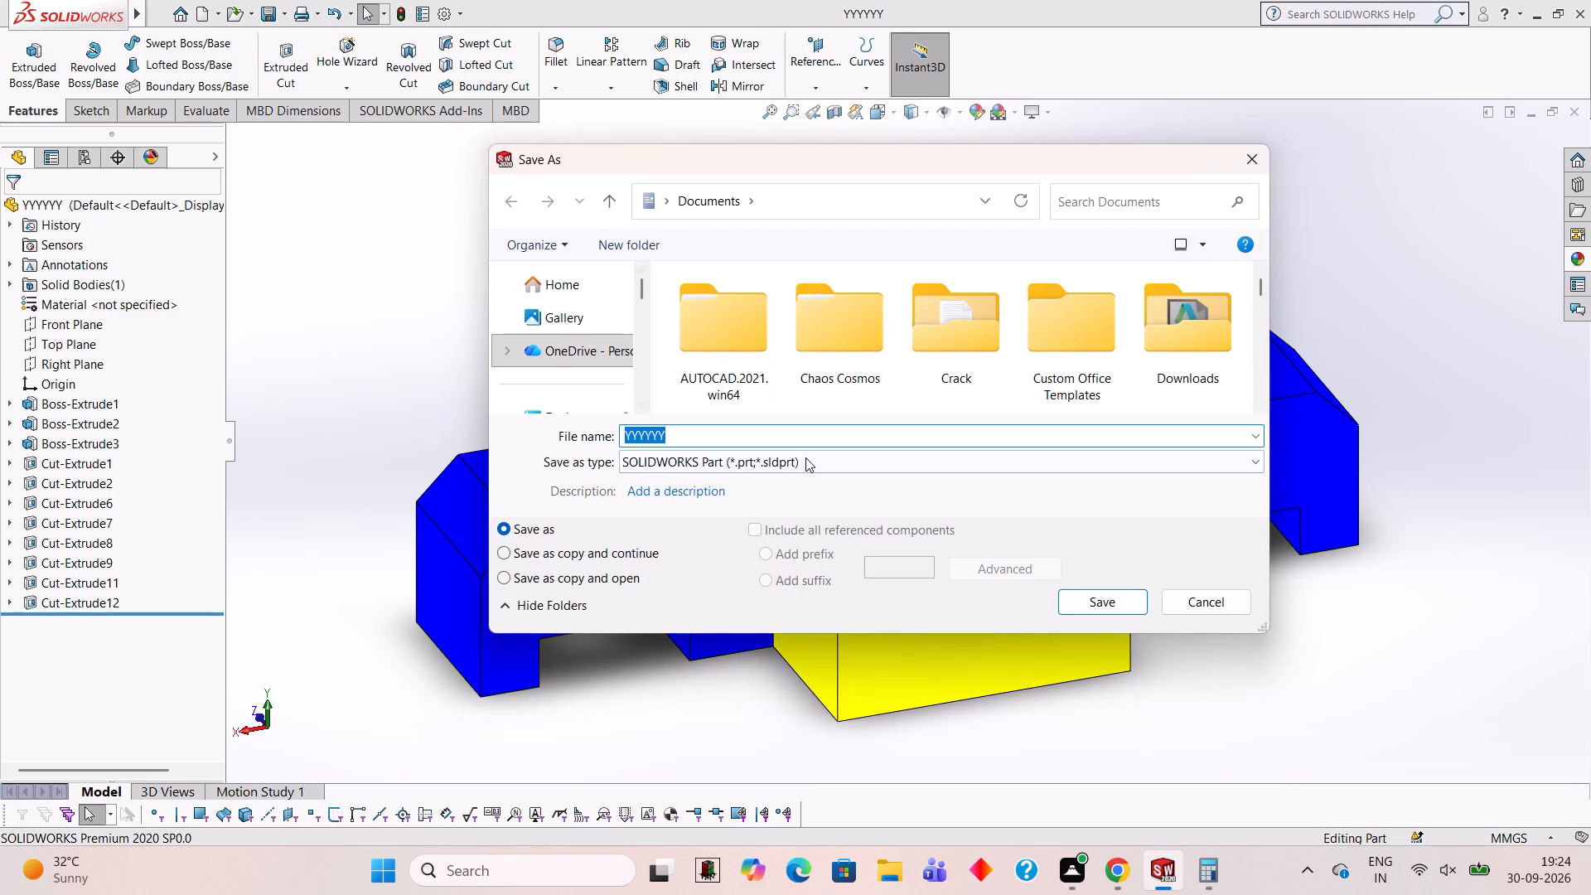
left_click(806, 459)
left_click(763, 128)
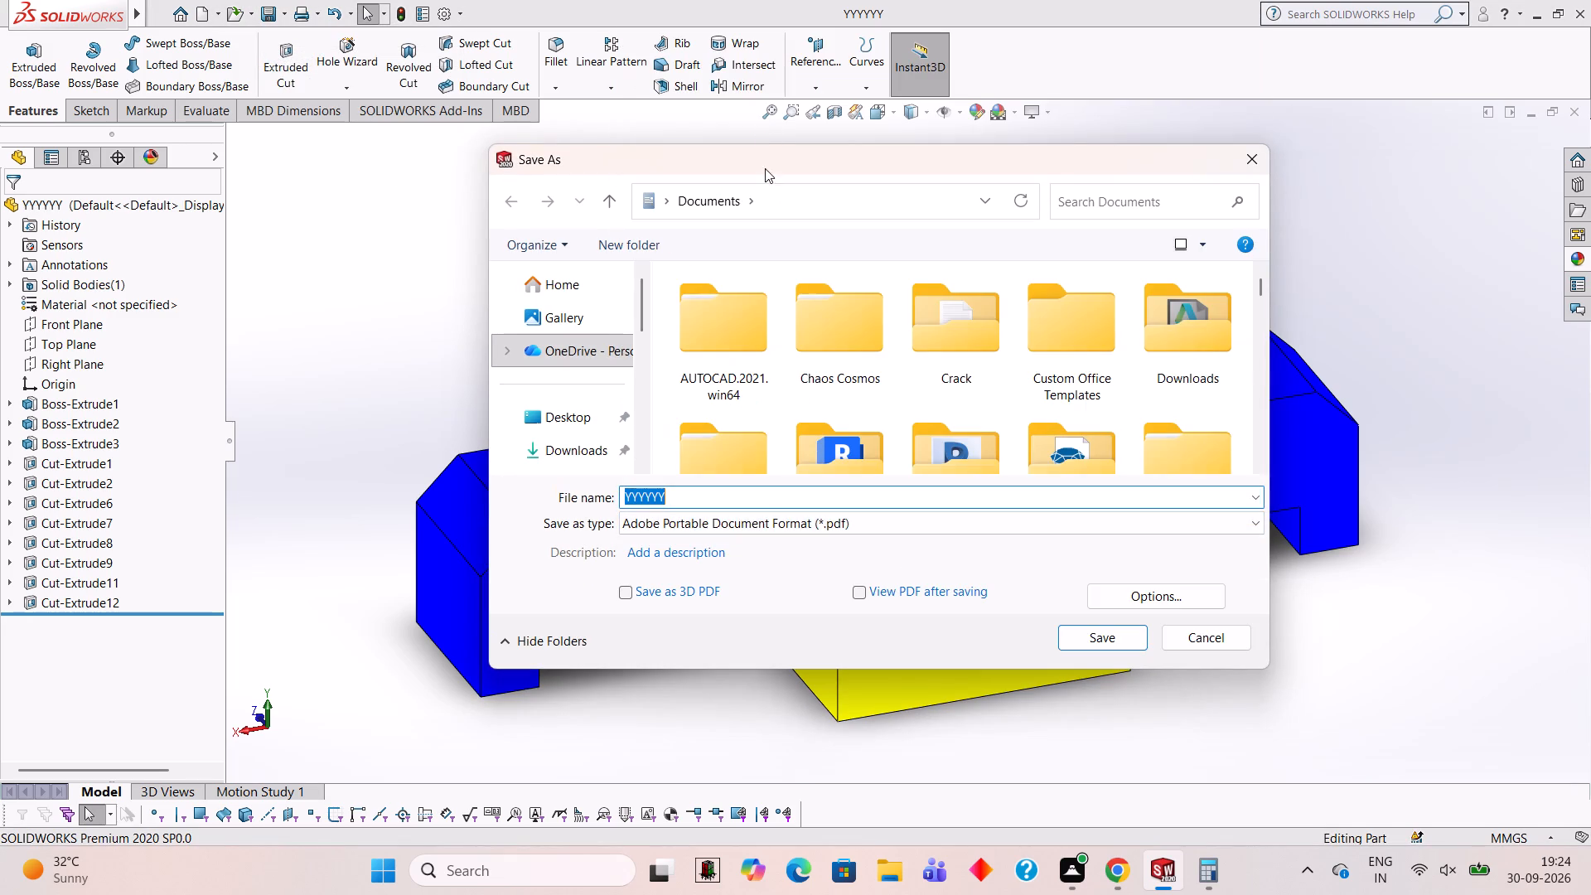
left_click(1086, 640)
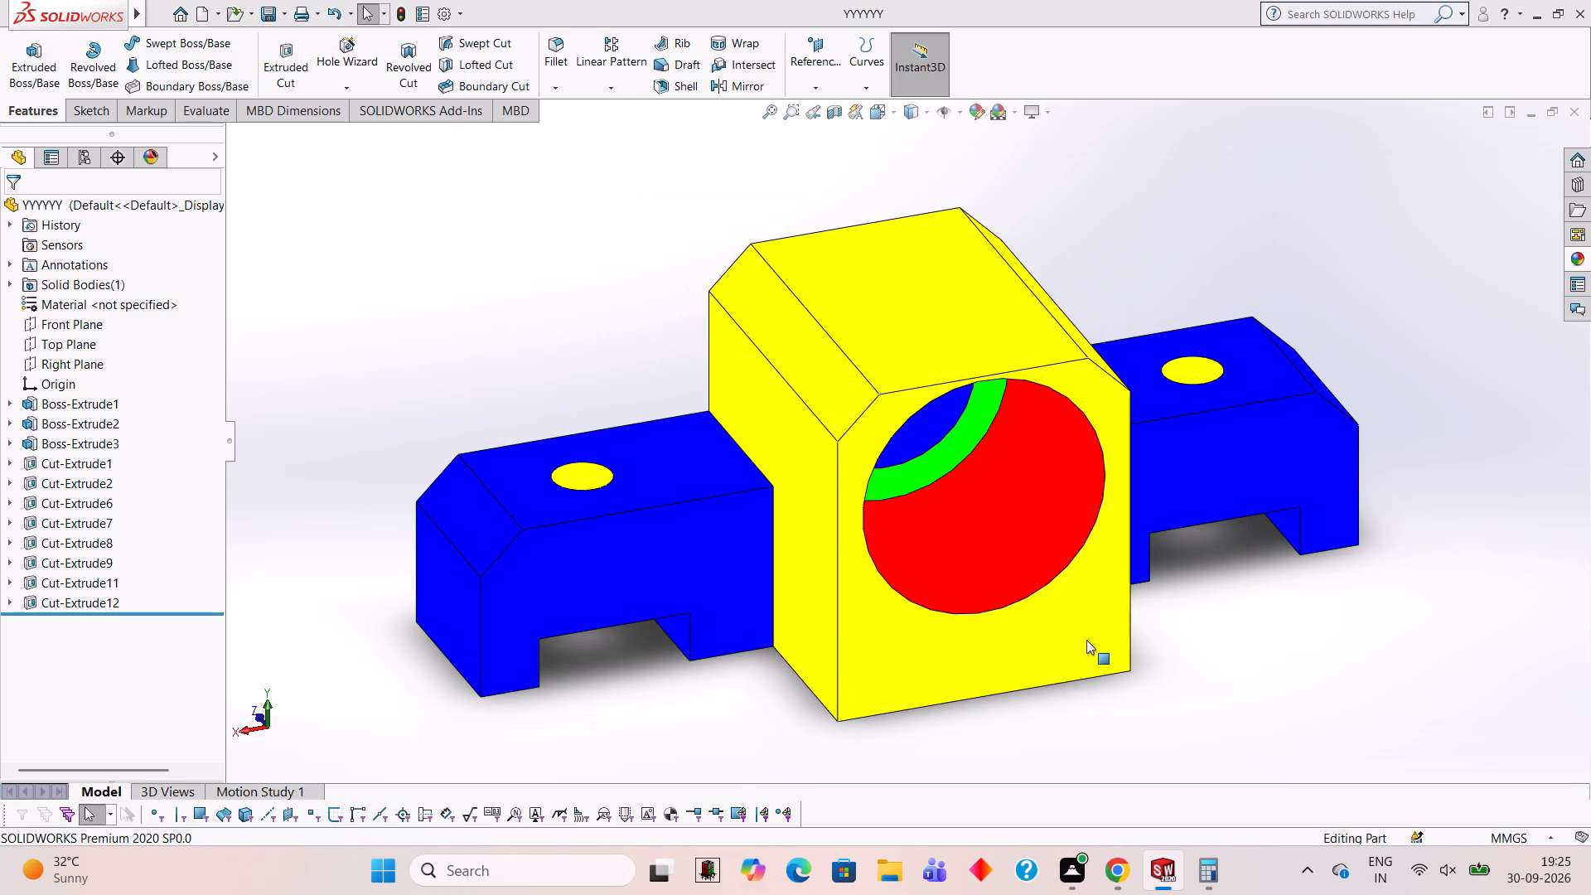